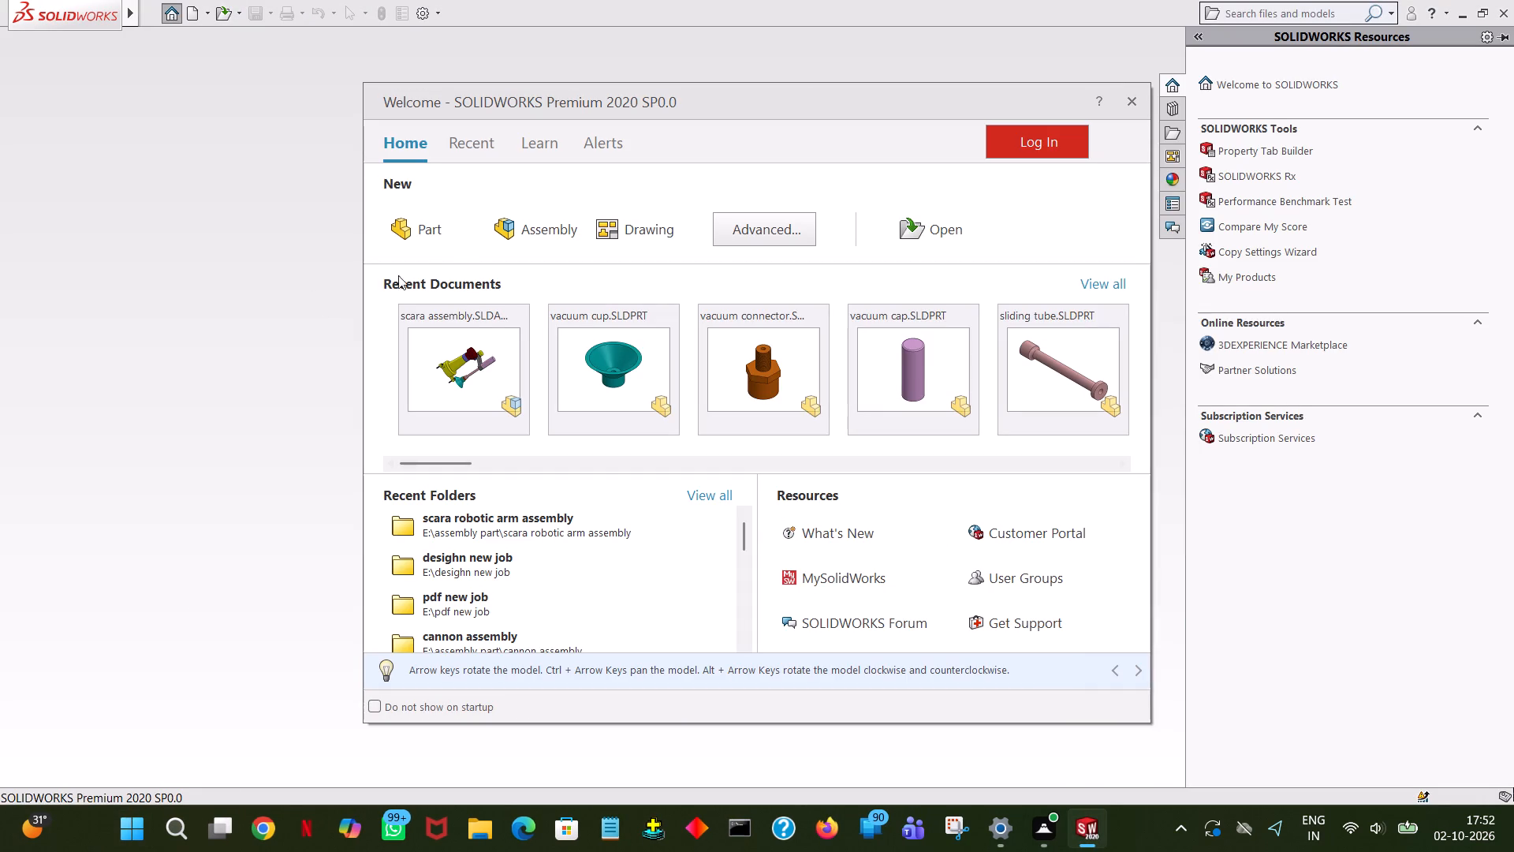
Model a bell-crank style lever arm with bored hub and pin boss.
Create a new part document.
double_click(442, 238)
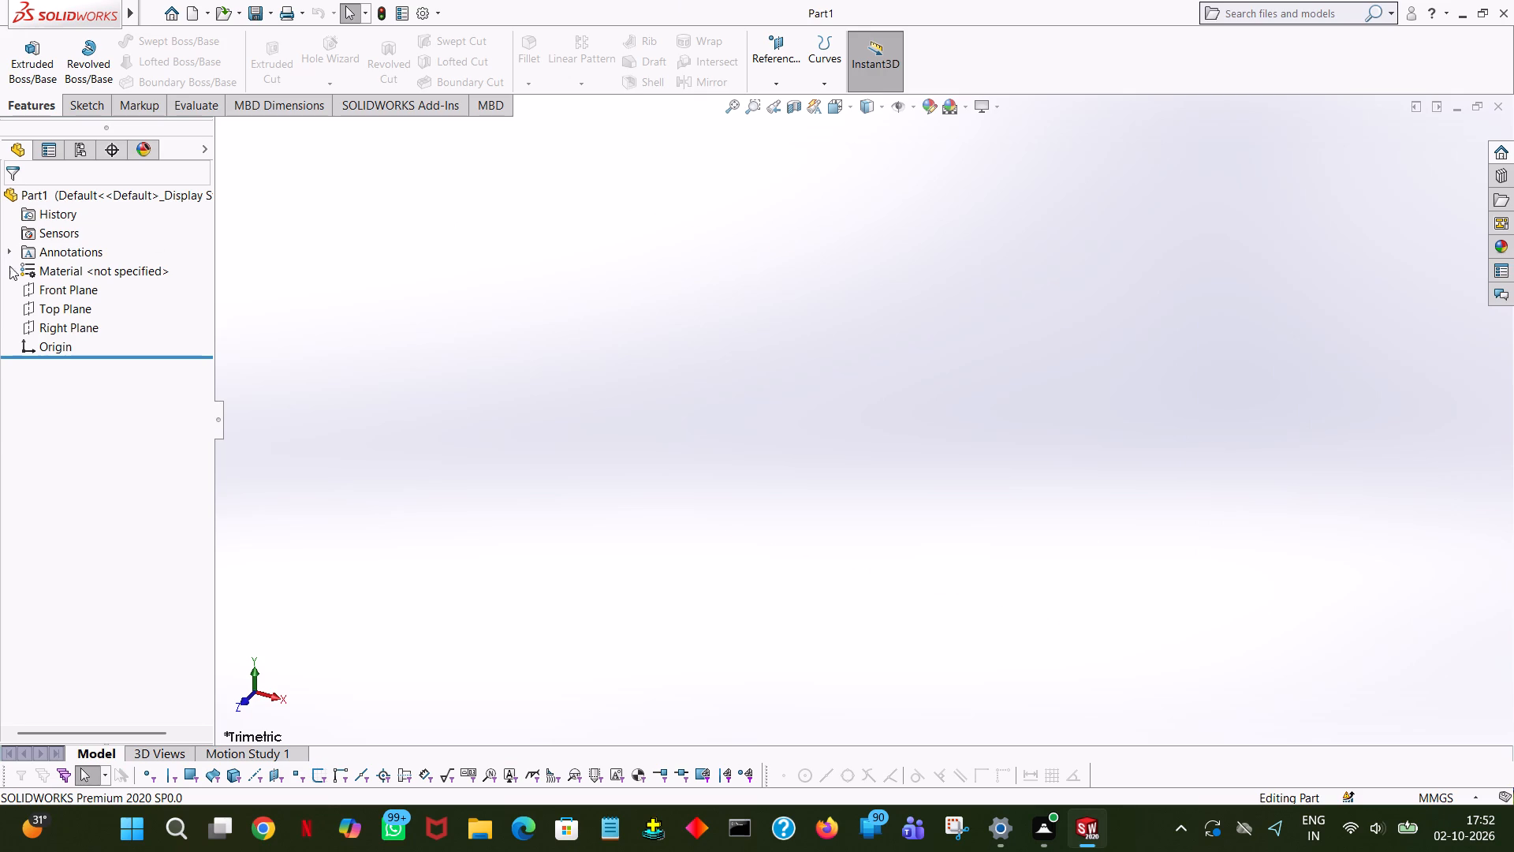
On the Front Plane, sketch a circle centred on the origin with a radius of 39.3/2 mm.
click(60, 280)
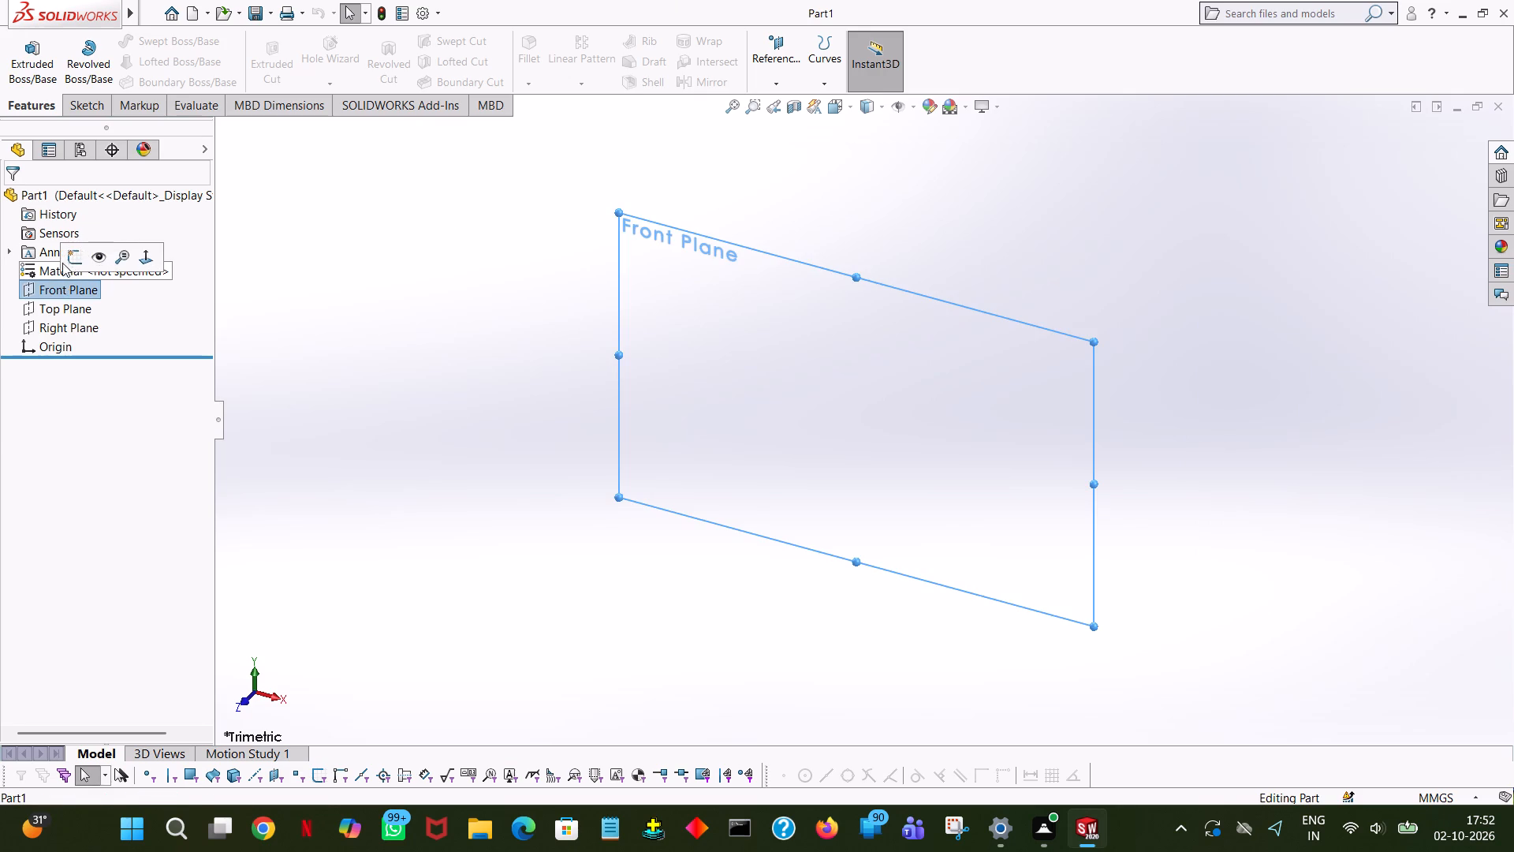
click(68, 256)
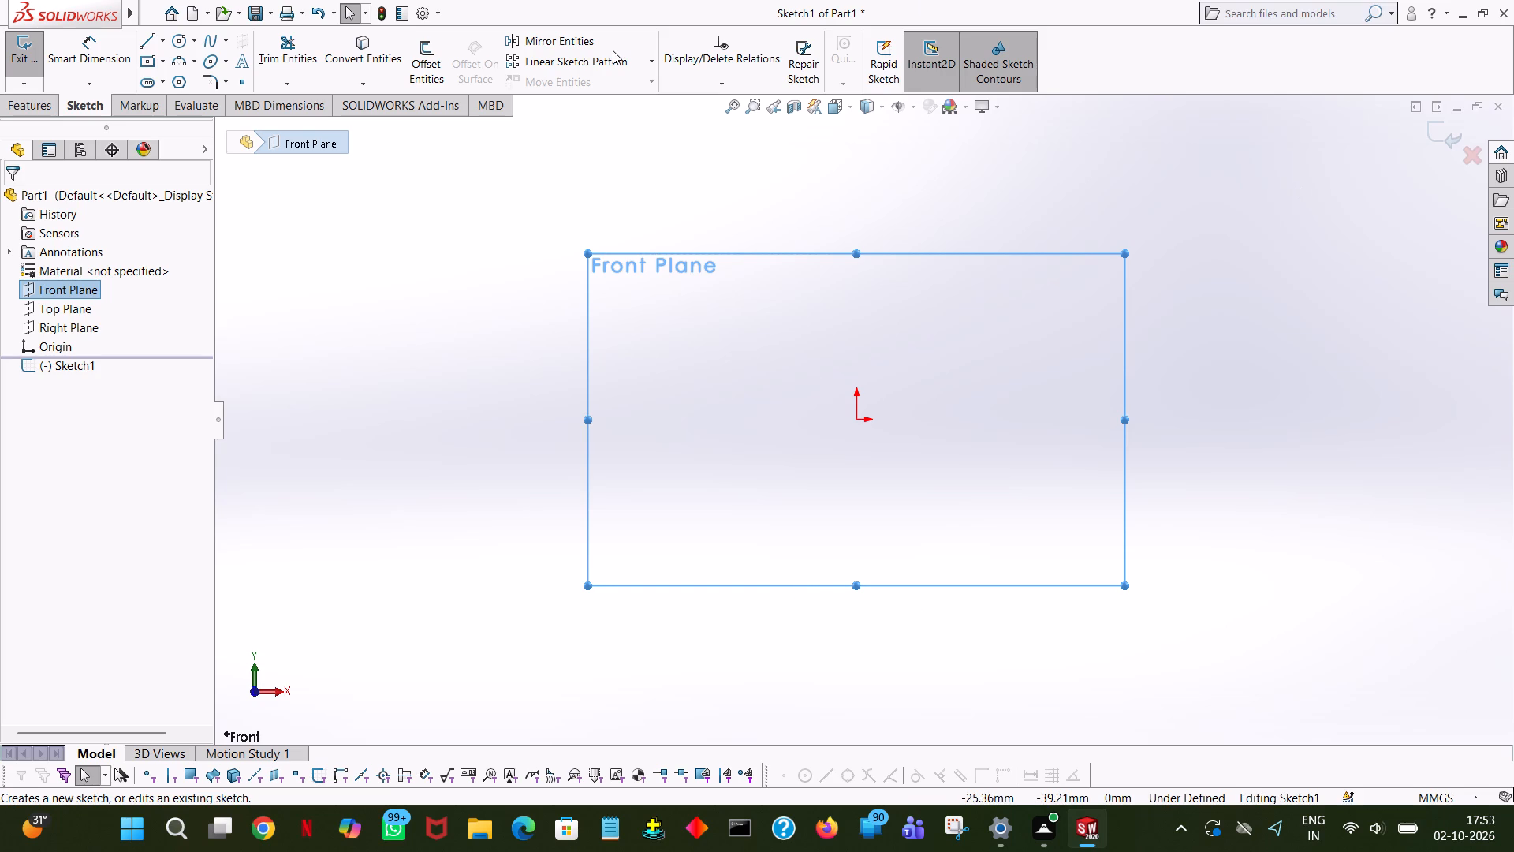
click(175, 39)
click(180, 38)
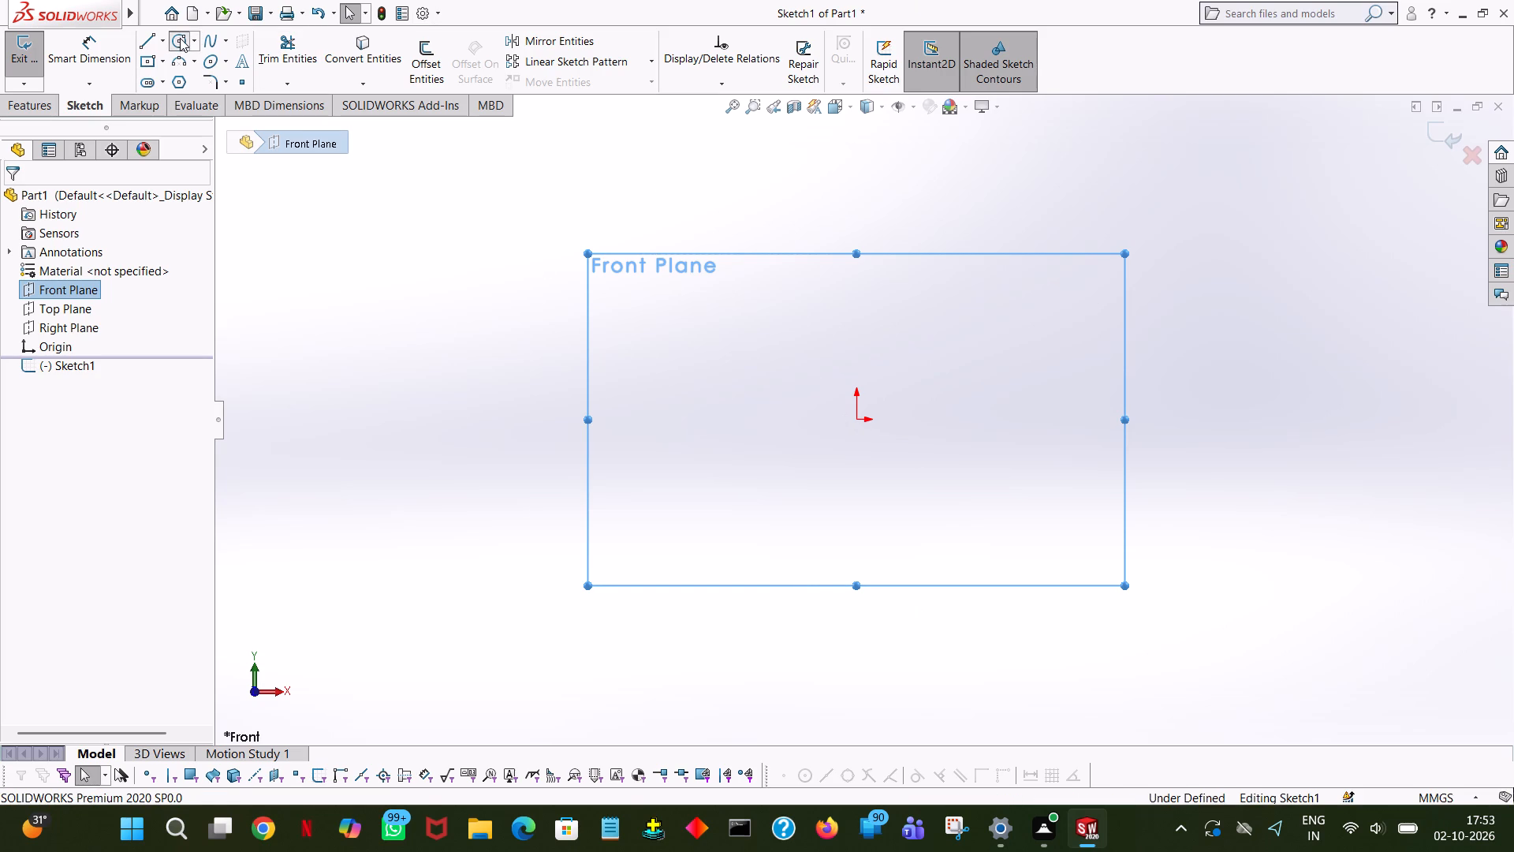
click(857, 418)
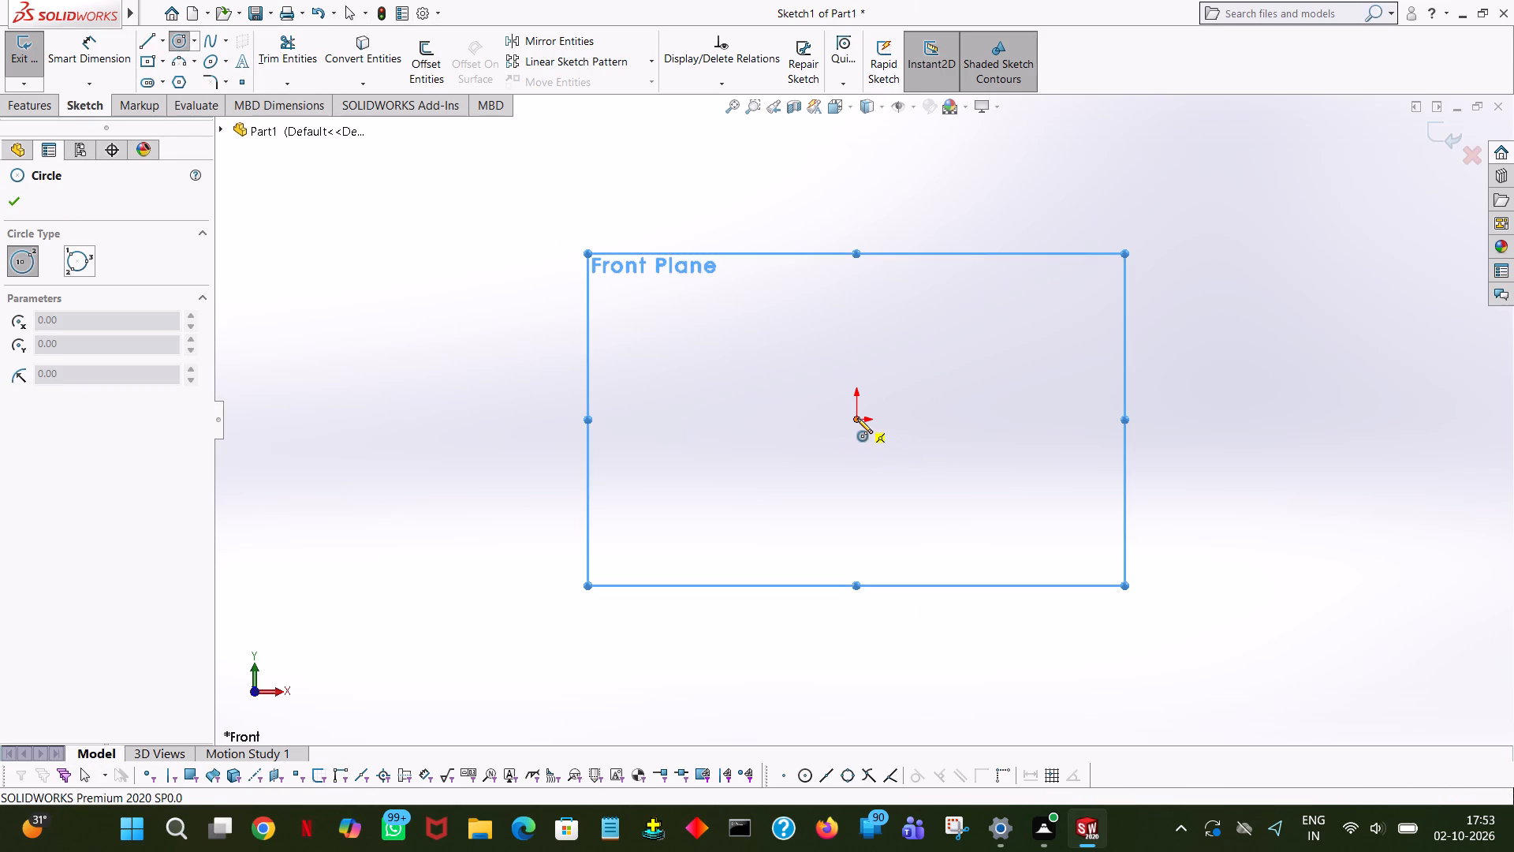
click(861, 357)
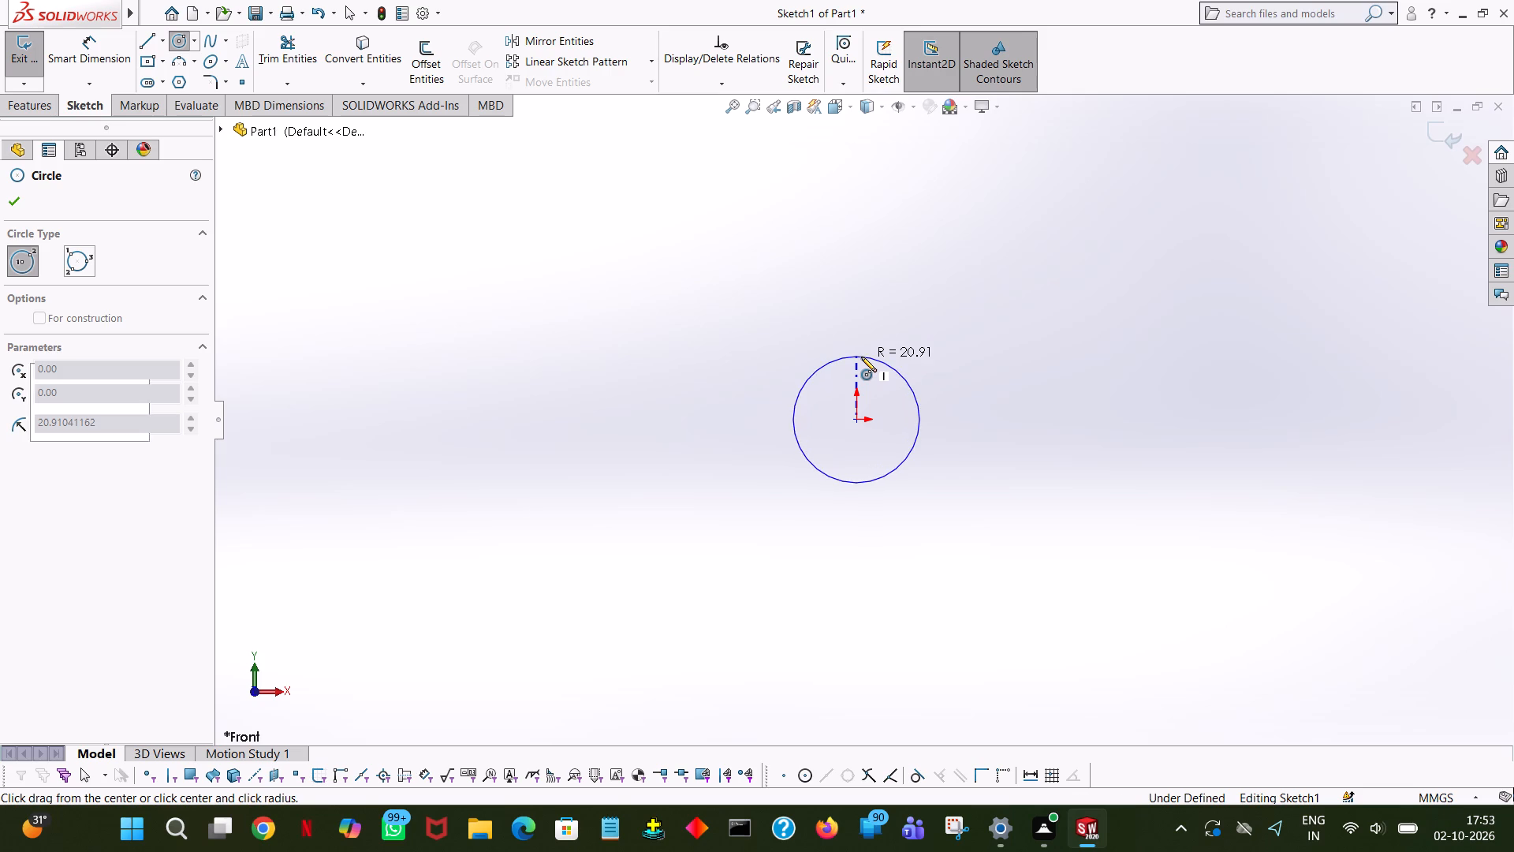
text(39)
text(.3/2)
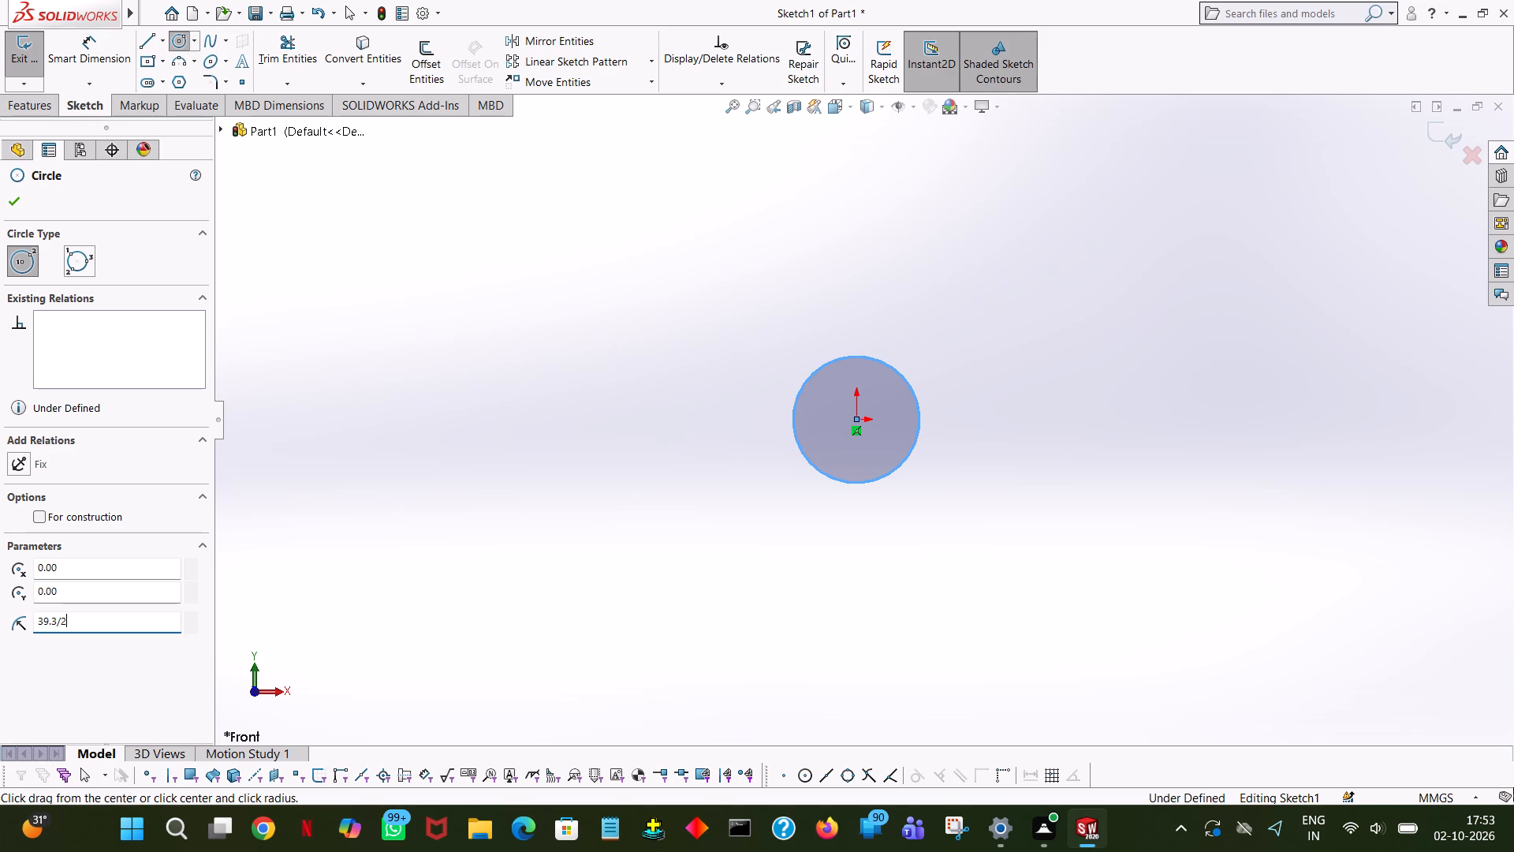
key(Return)
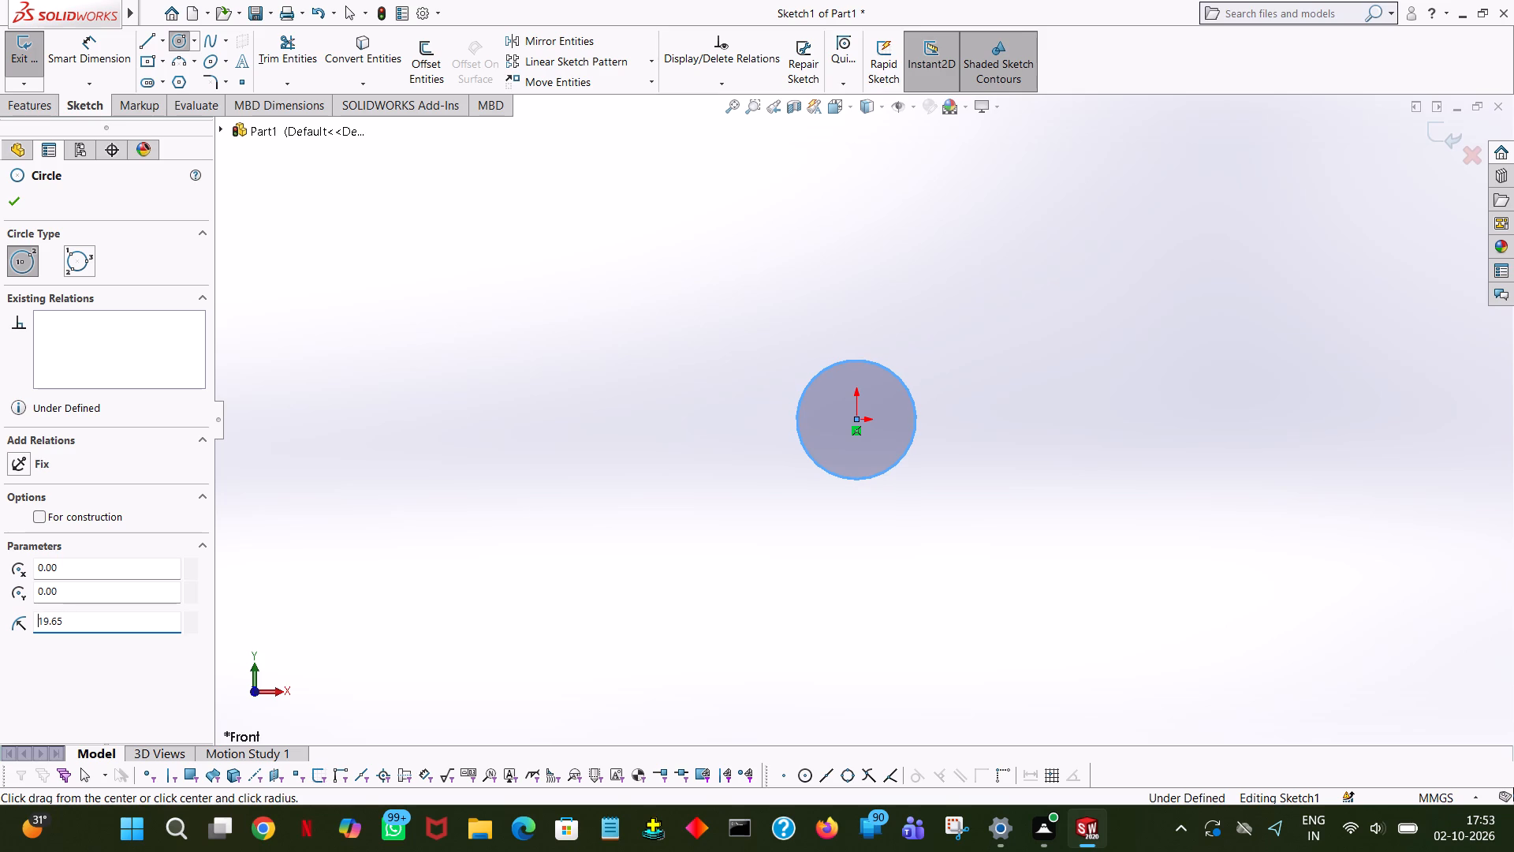
right_click(861, 357)
click(969, 378)
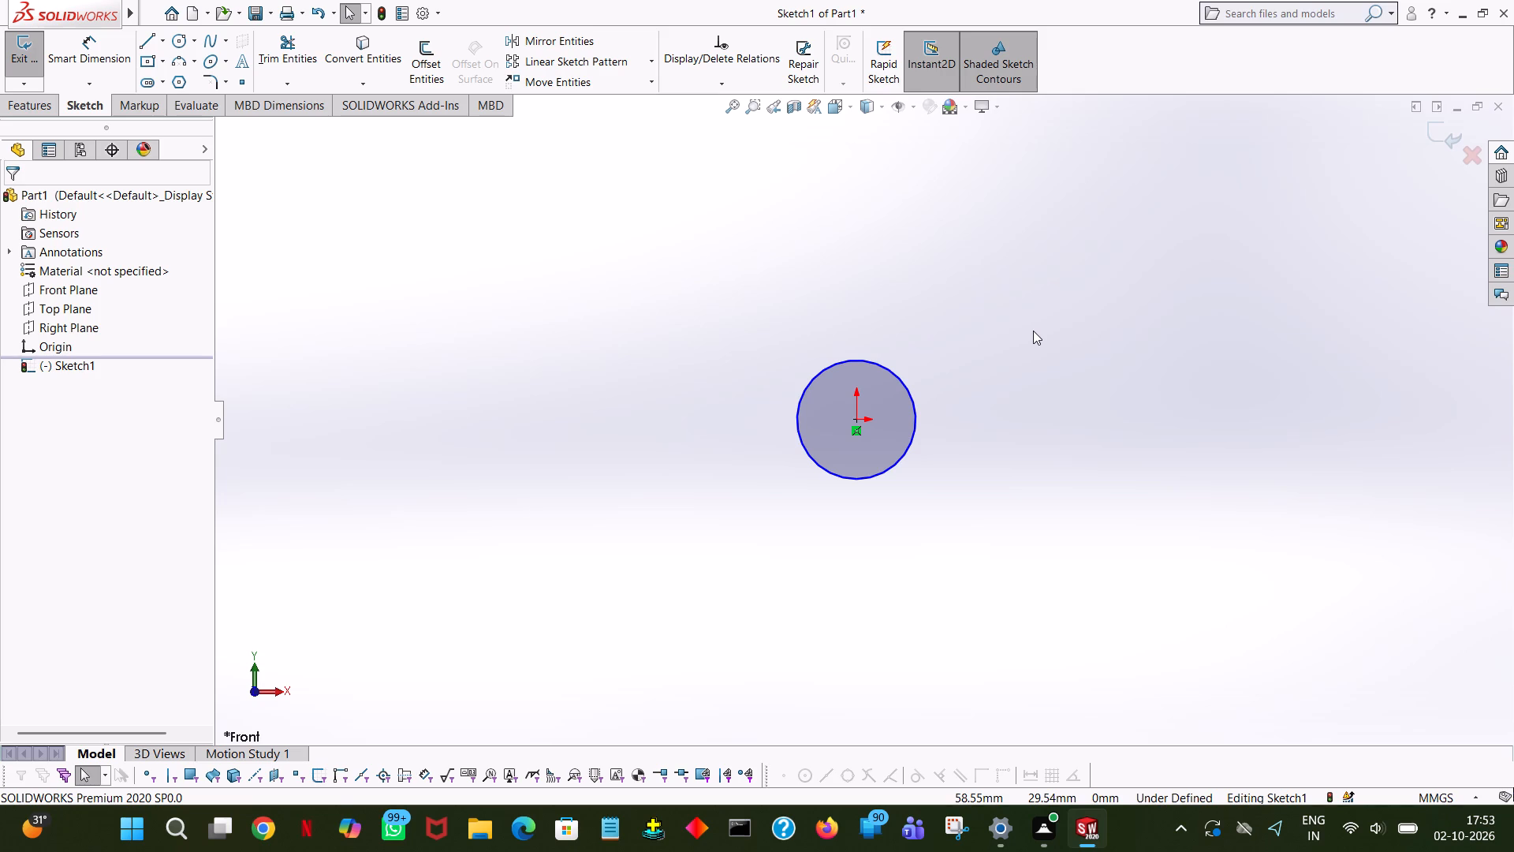
Extrude the circle as a boss with the Mid Plane end condition and a depth of 32.4 mm.
click(28, 97)
click(24, 79)
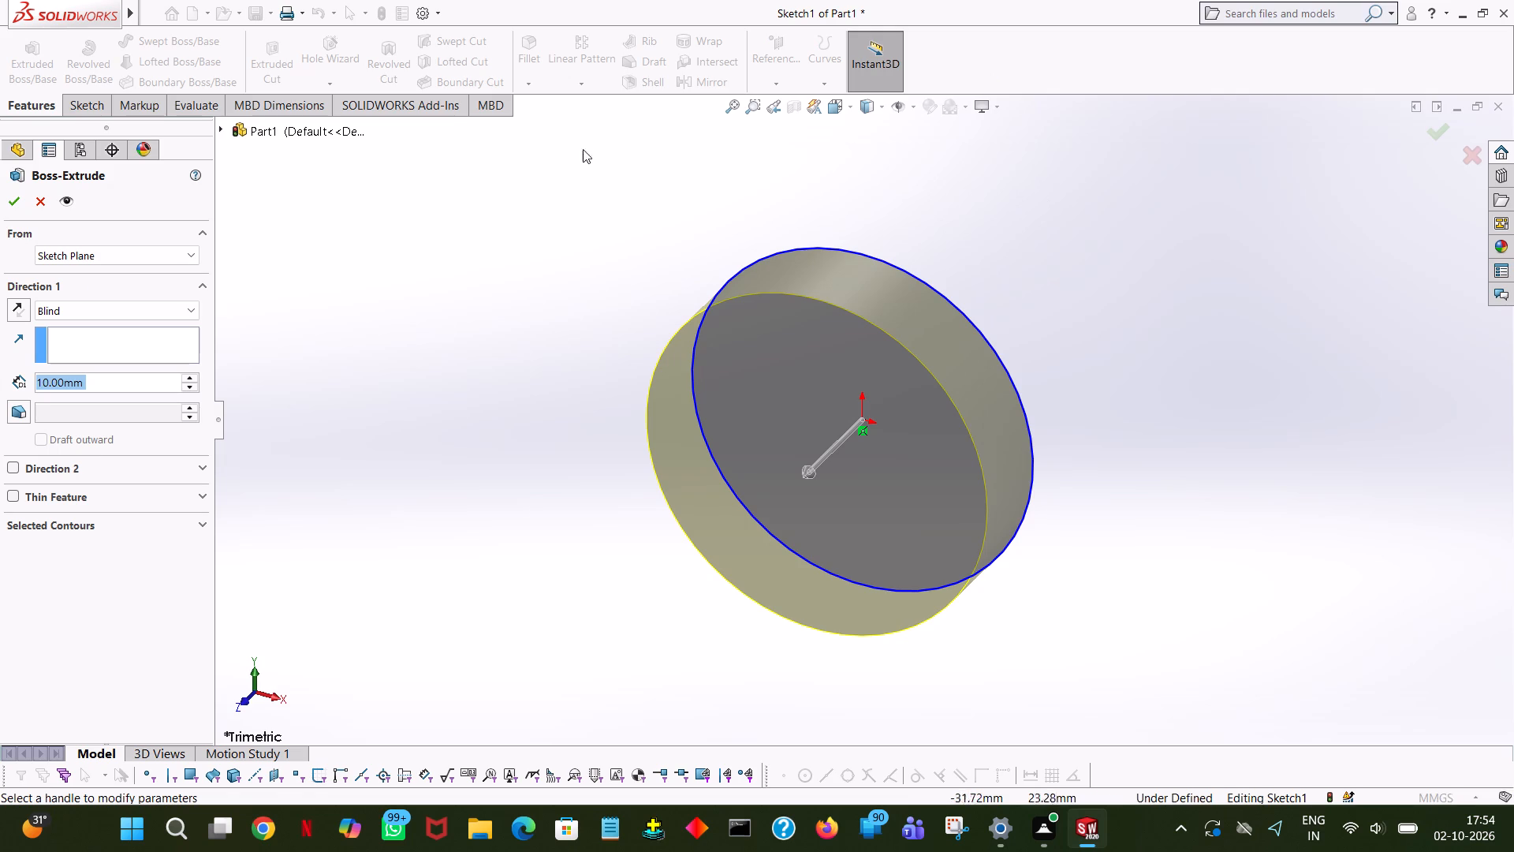
click(155, 309)
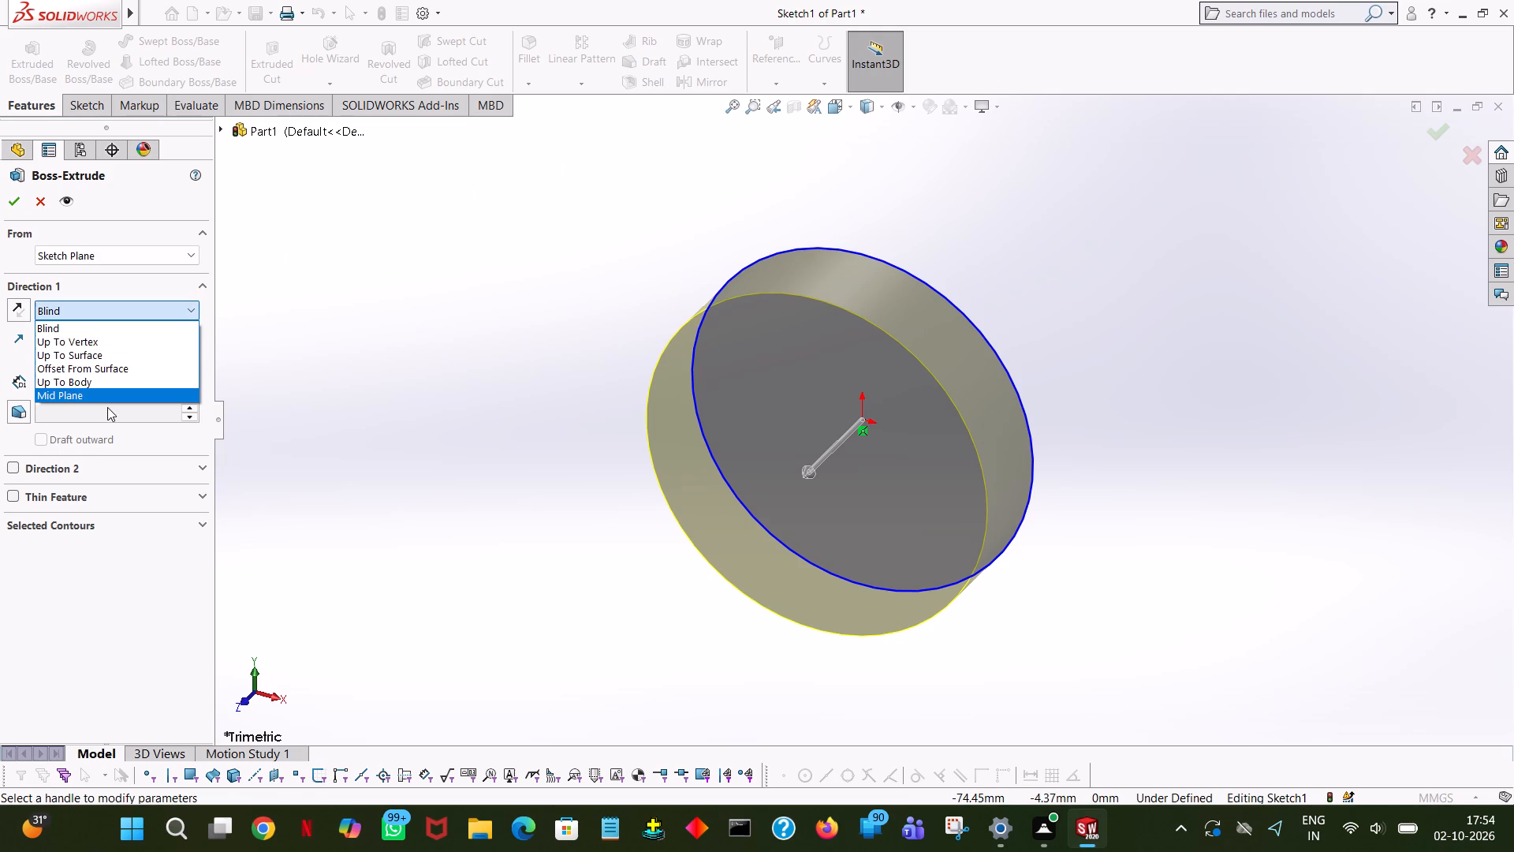
click(106, 398)
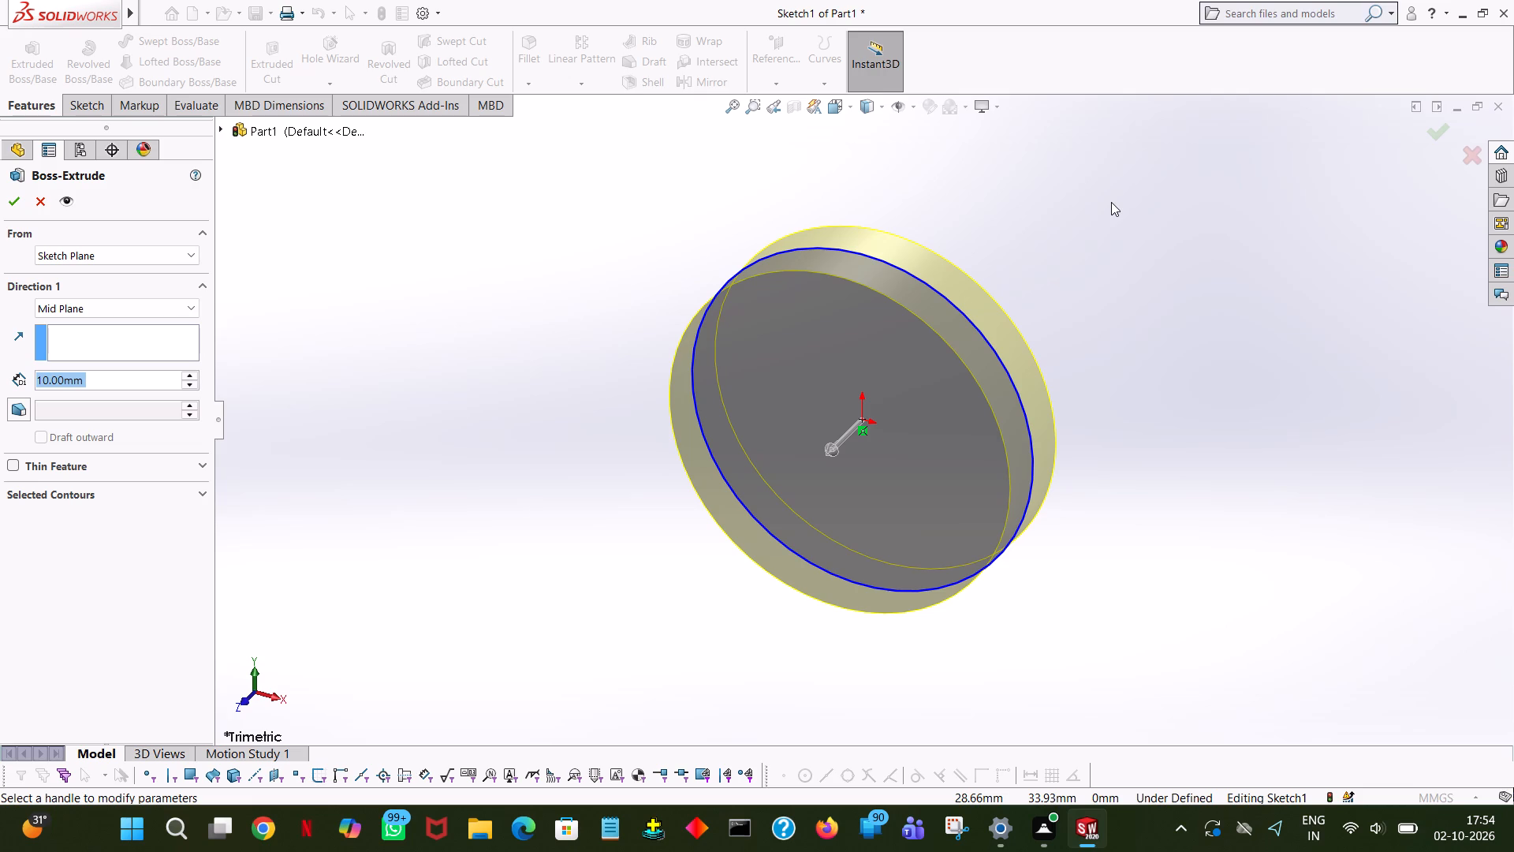
text(30.4)
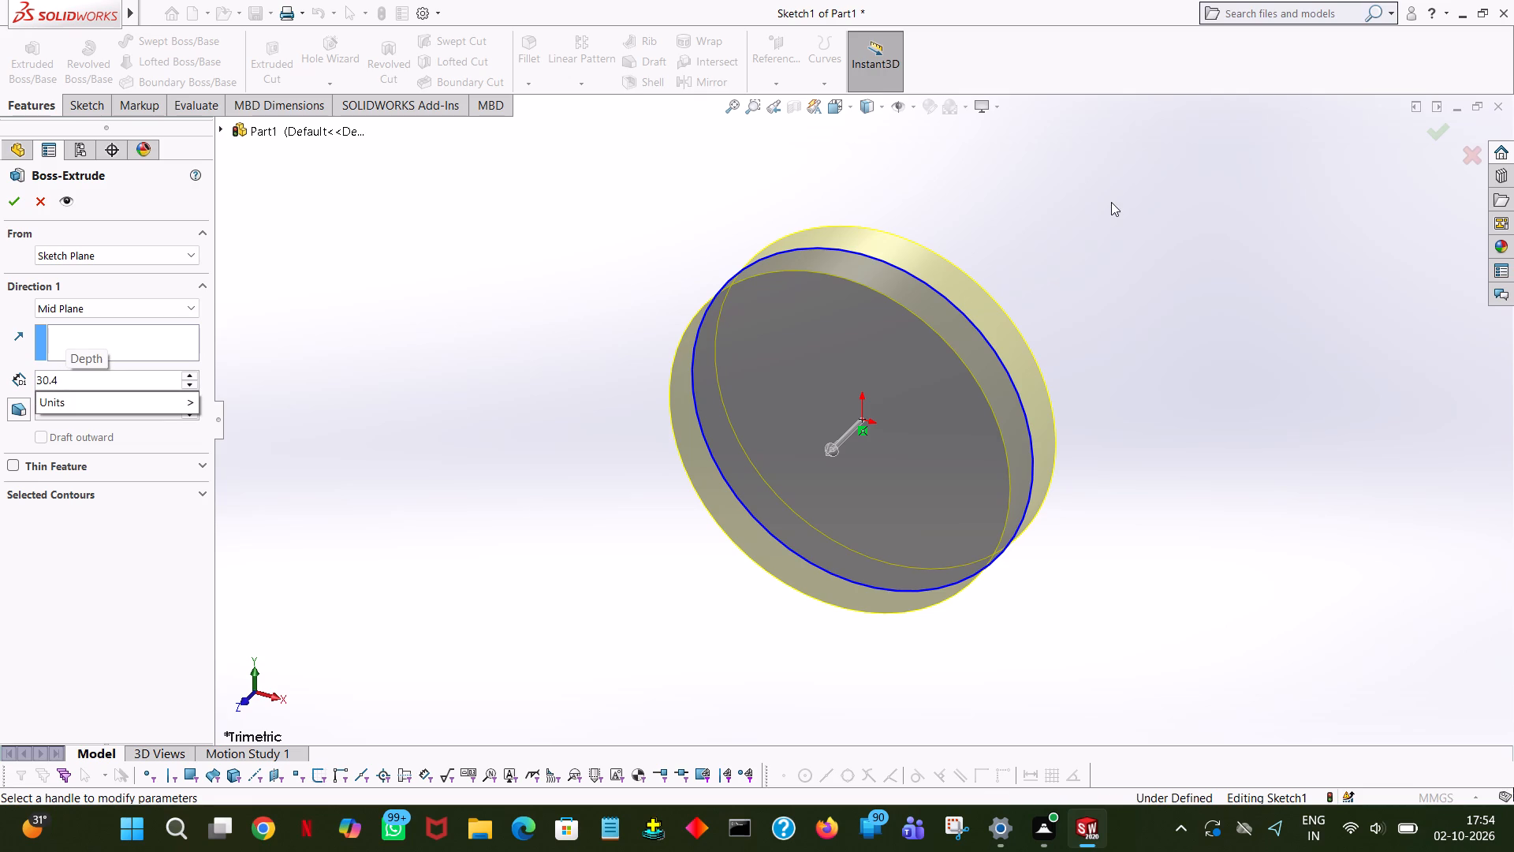
key(BackSpace)
key(BackSpace)
key(BackSpace)
text(2.4)
key(Return)
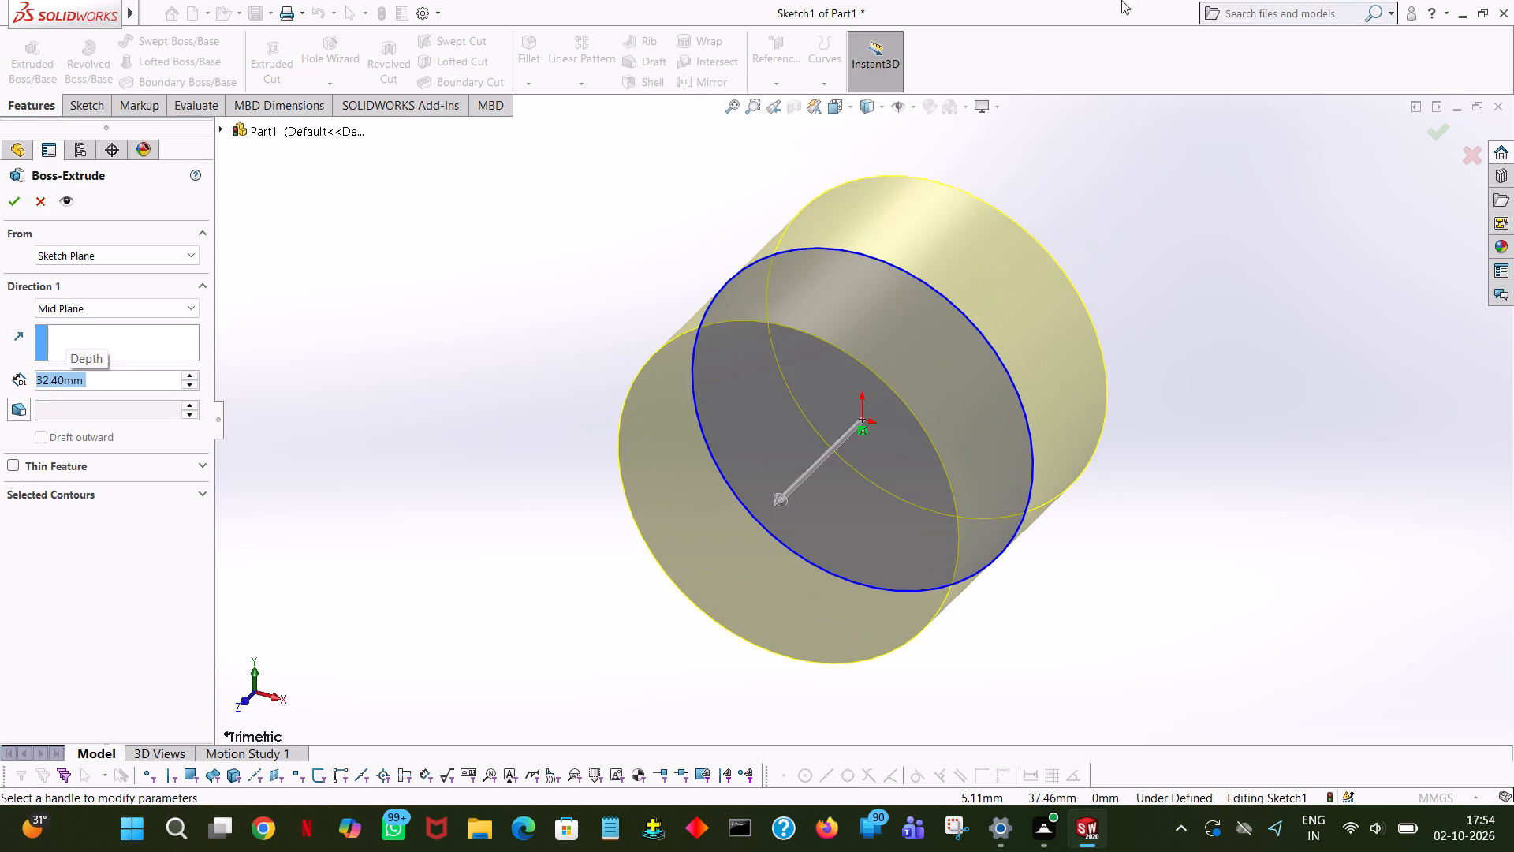
click(19, 199)
click(1231, 292)
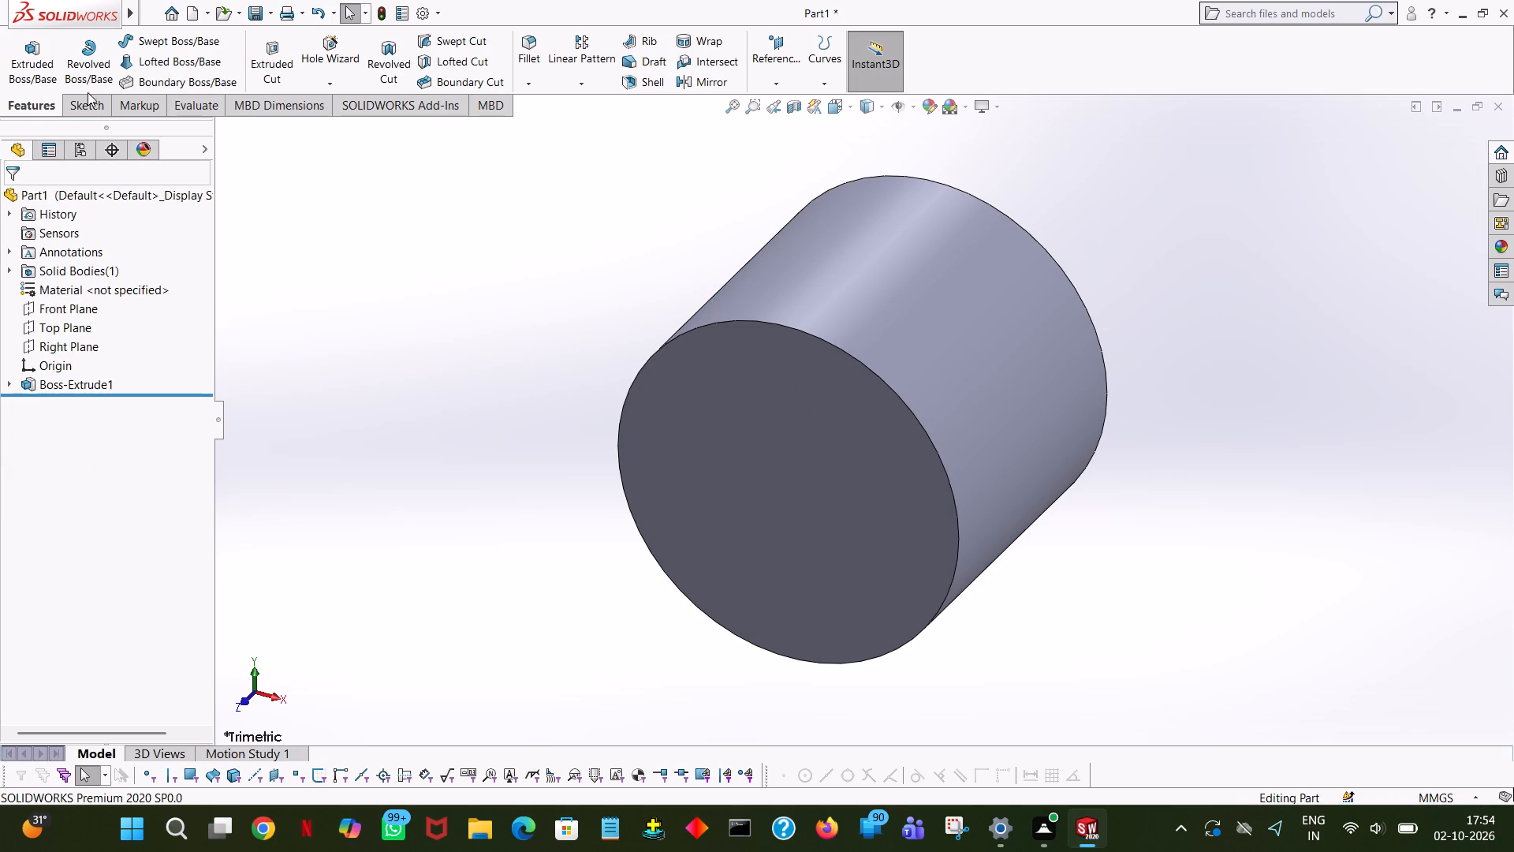
Start a new sketch on the Front Plane, viewed face-on, and enlarge the plane's displayed boundary well beyond the cylinder on all sides.
click(69, 311)
right_click(69, 311)
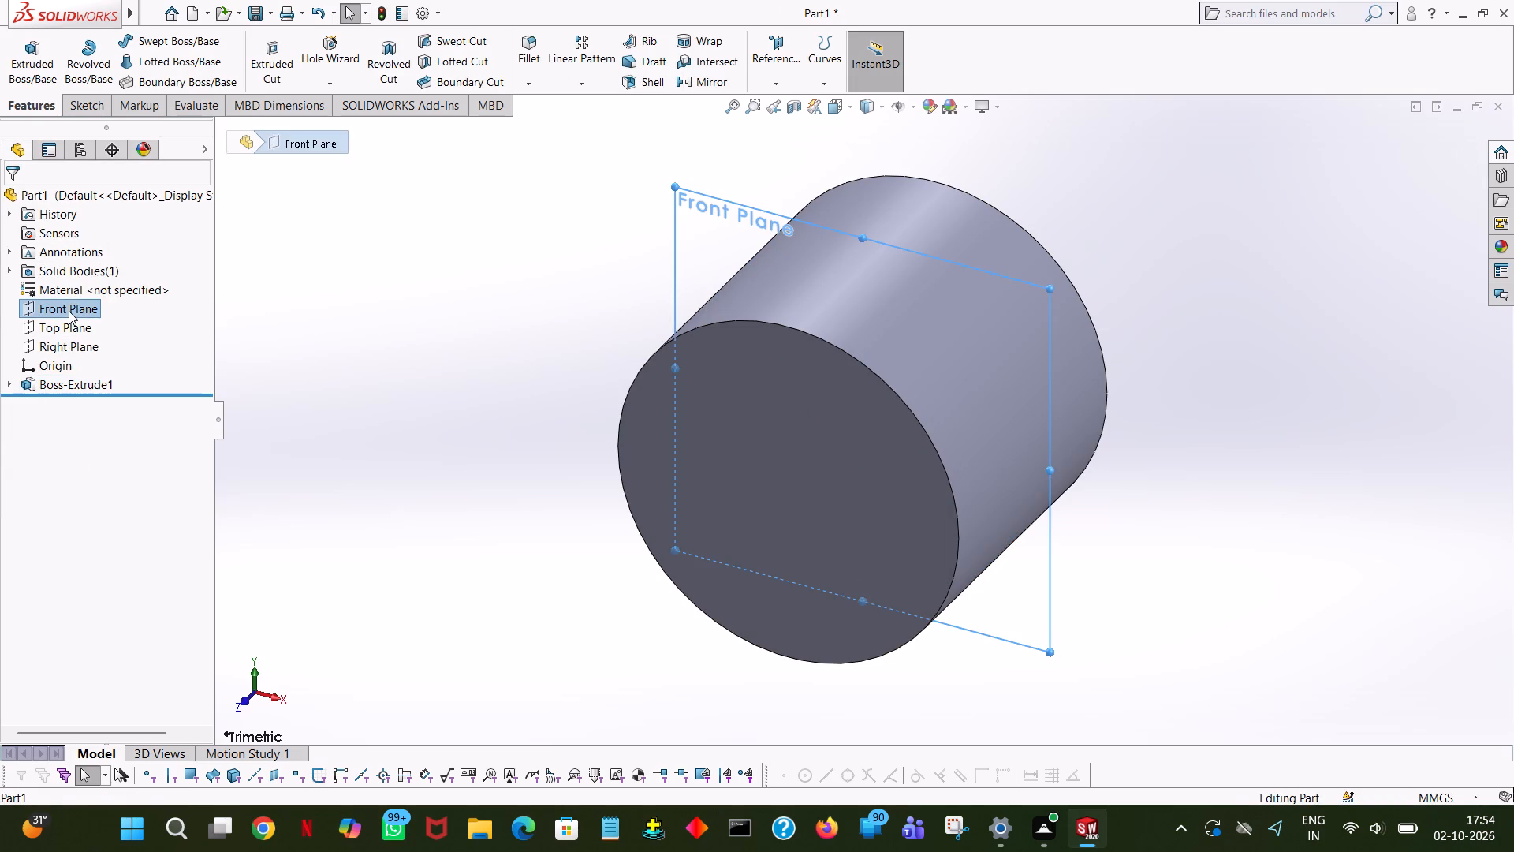
click(78, 291)
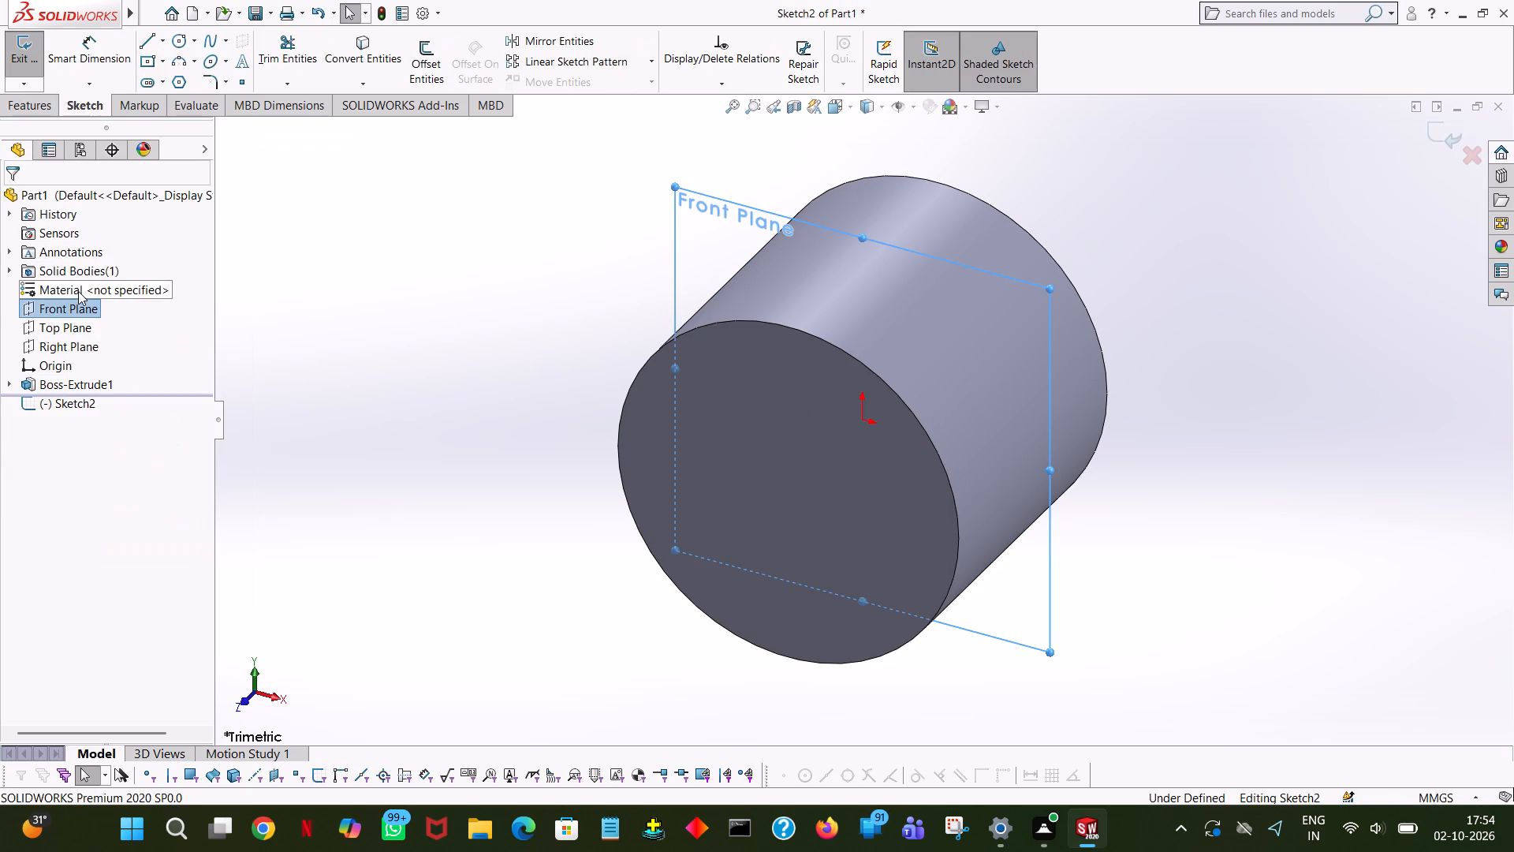
key(space)
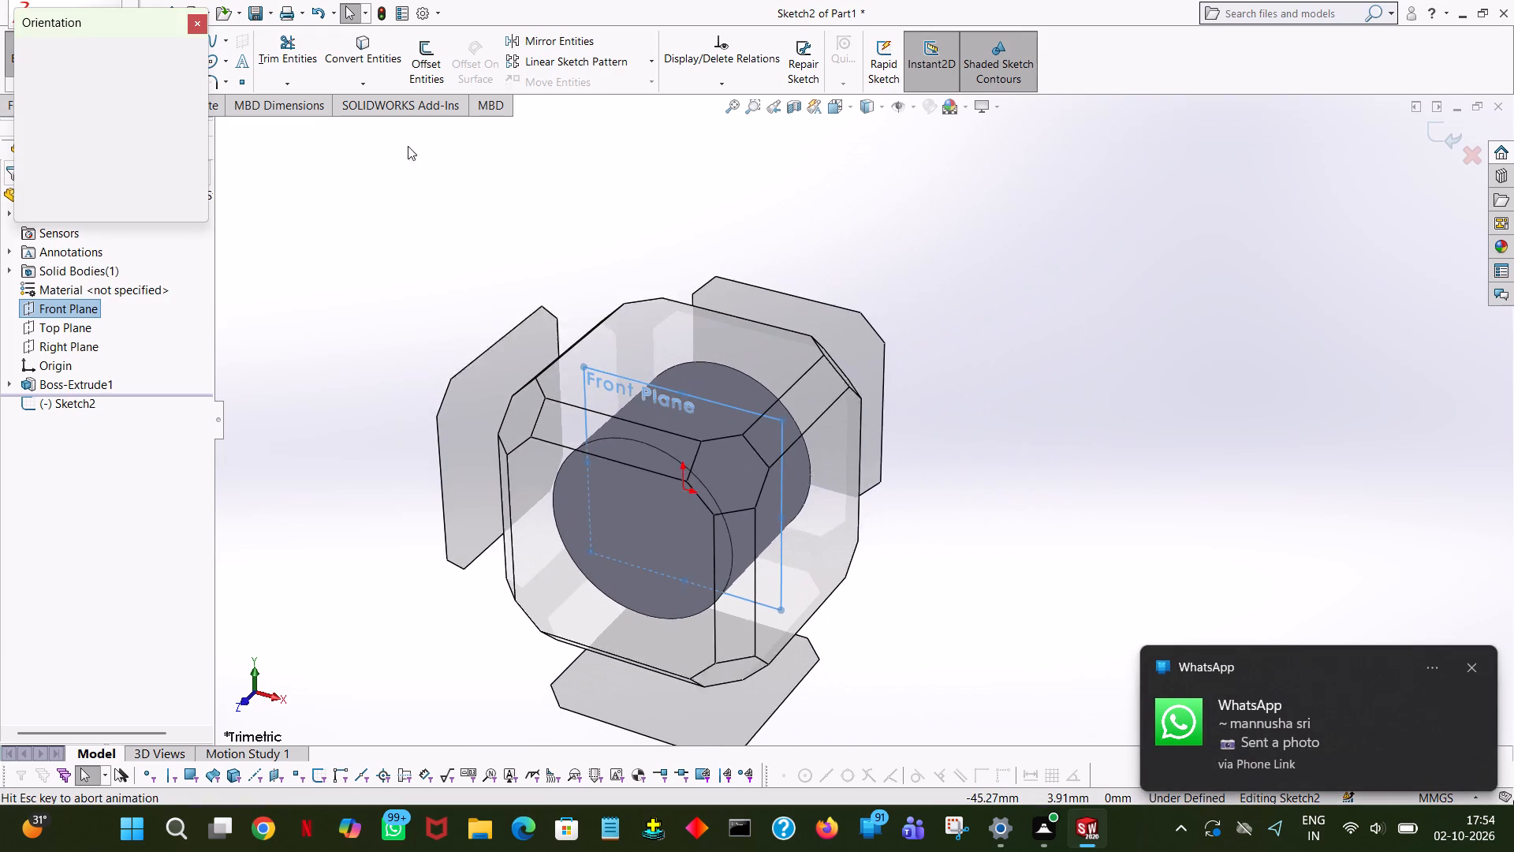
click(197, 119)
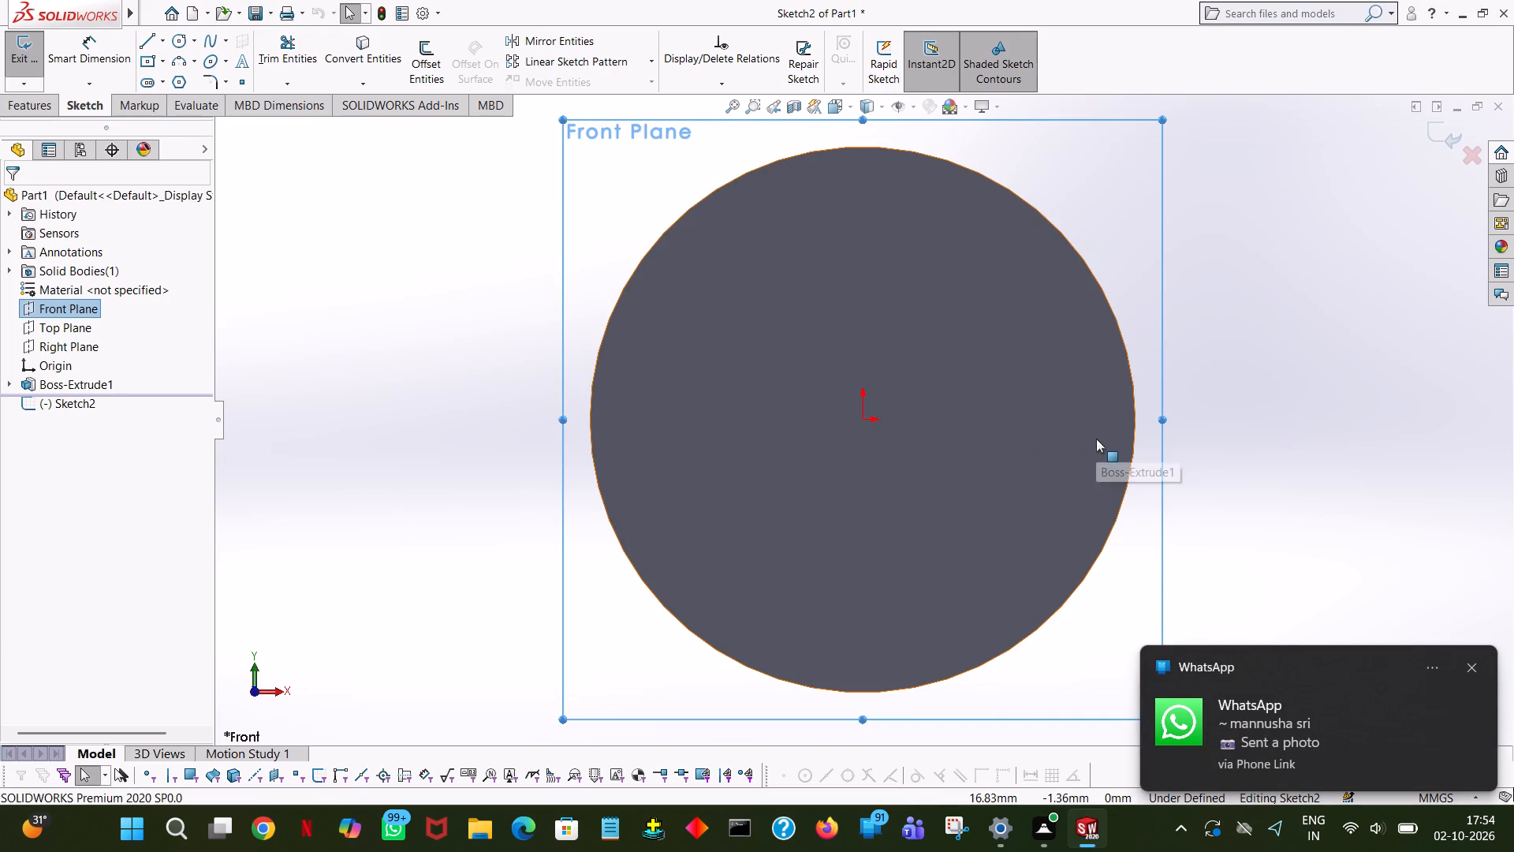
ctrl+scroll(1096, 439, down, 6)
ctrl+scroll(1096, 439, up, 13)
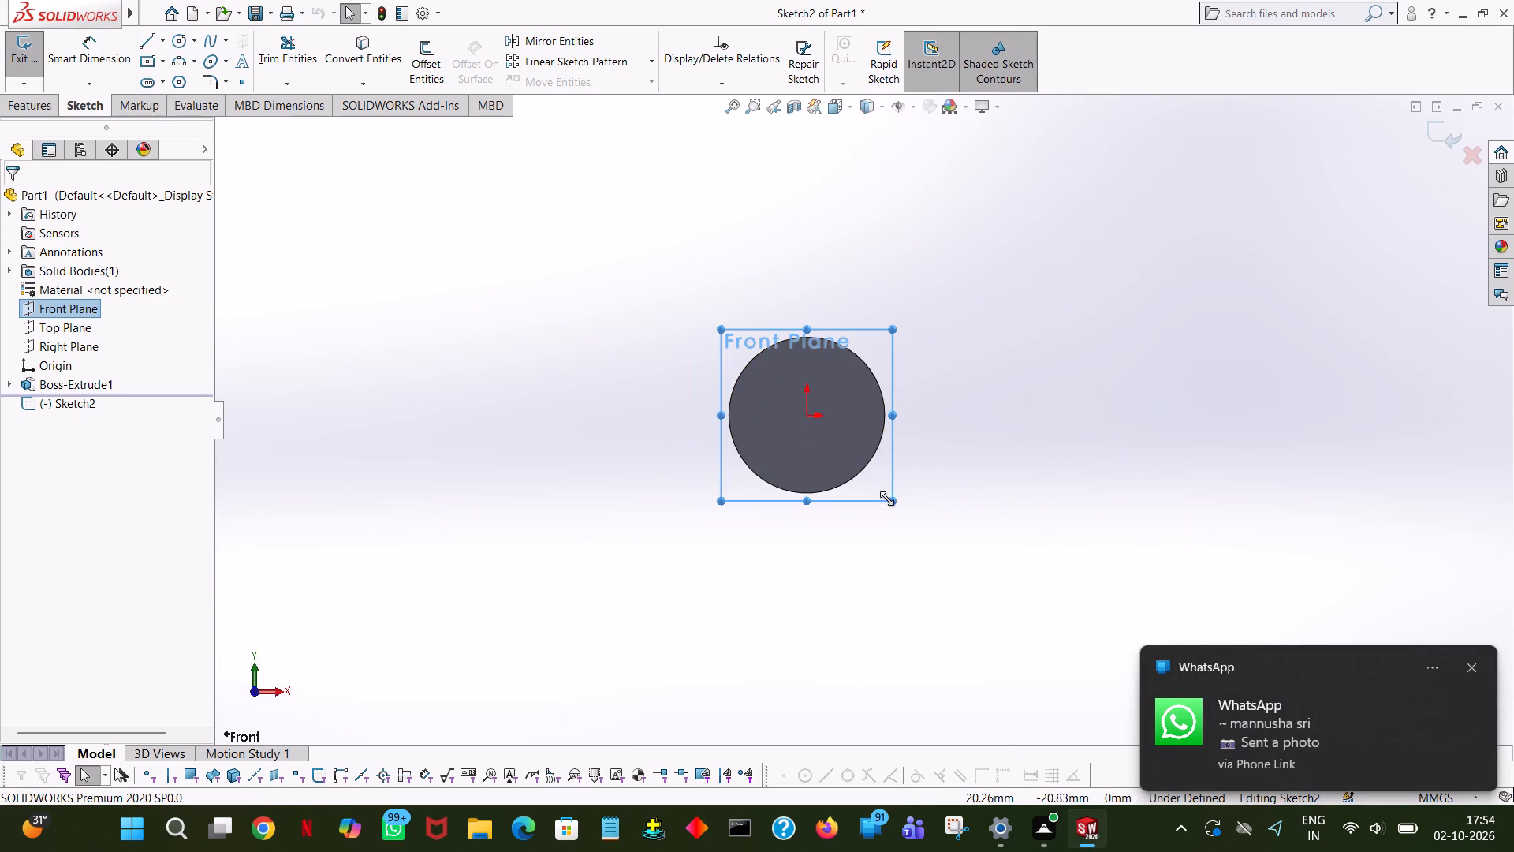
drag(889, 500, 1513, 601)
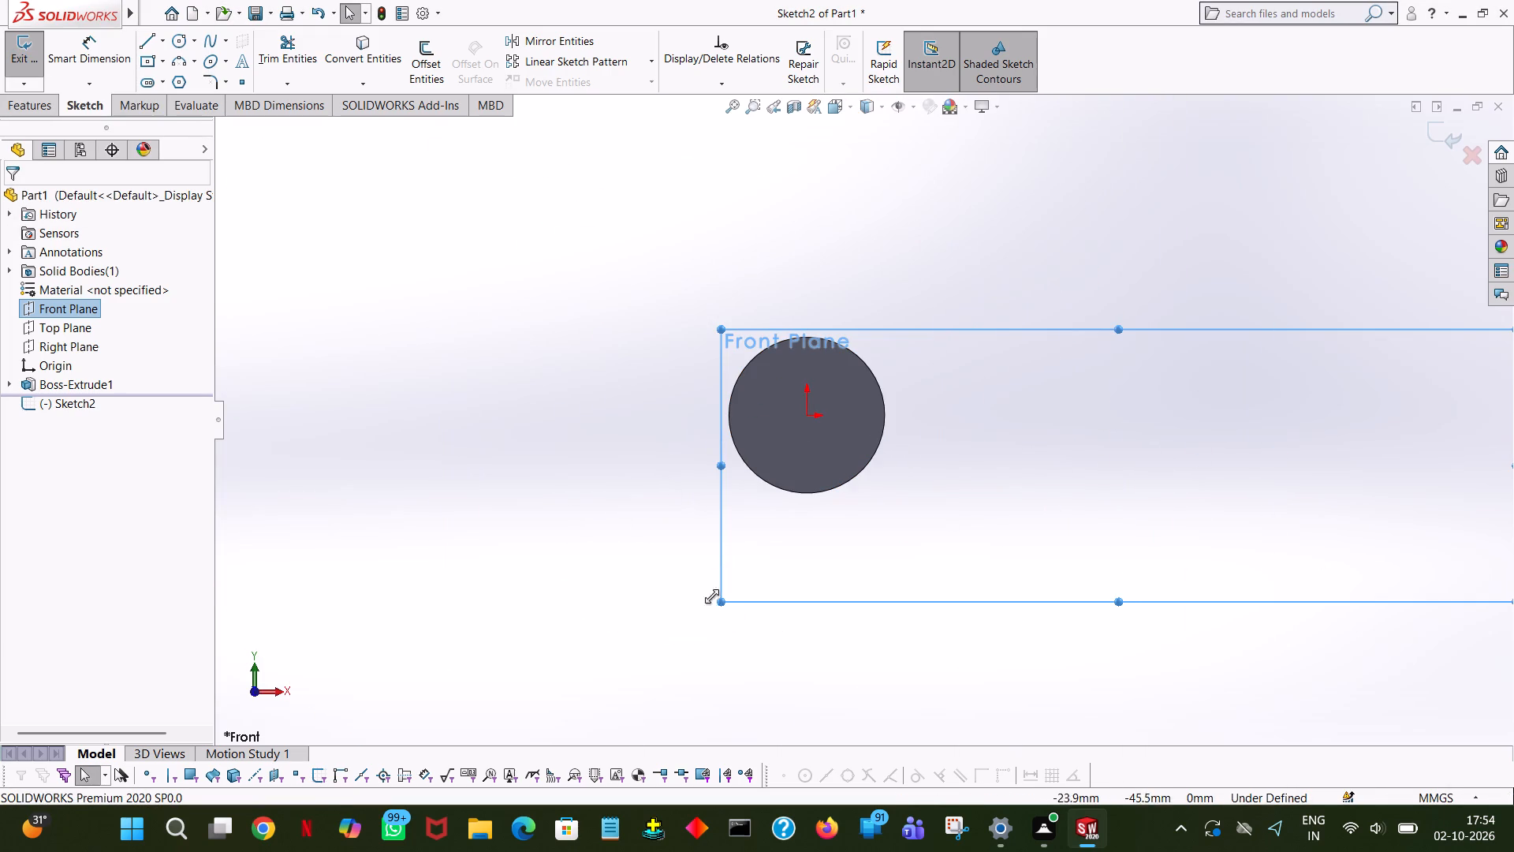
drag(722, 601, 283, 695)
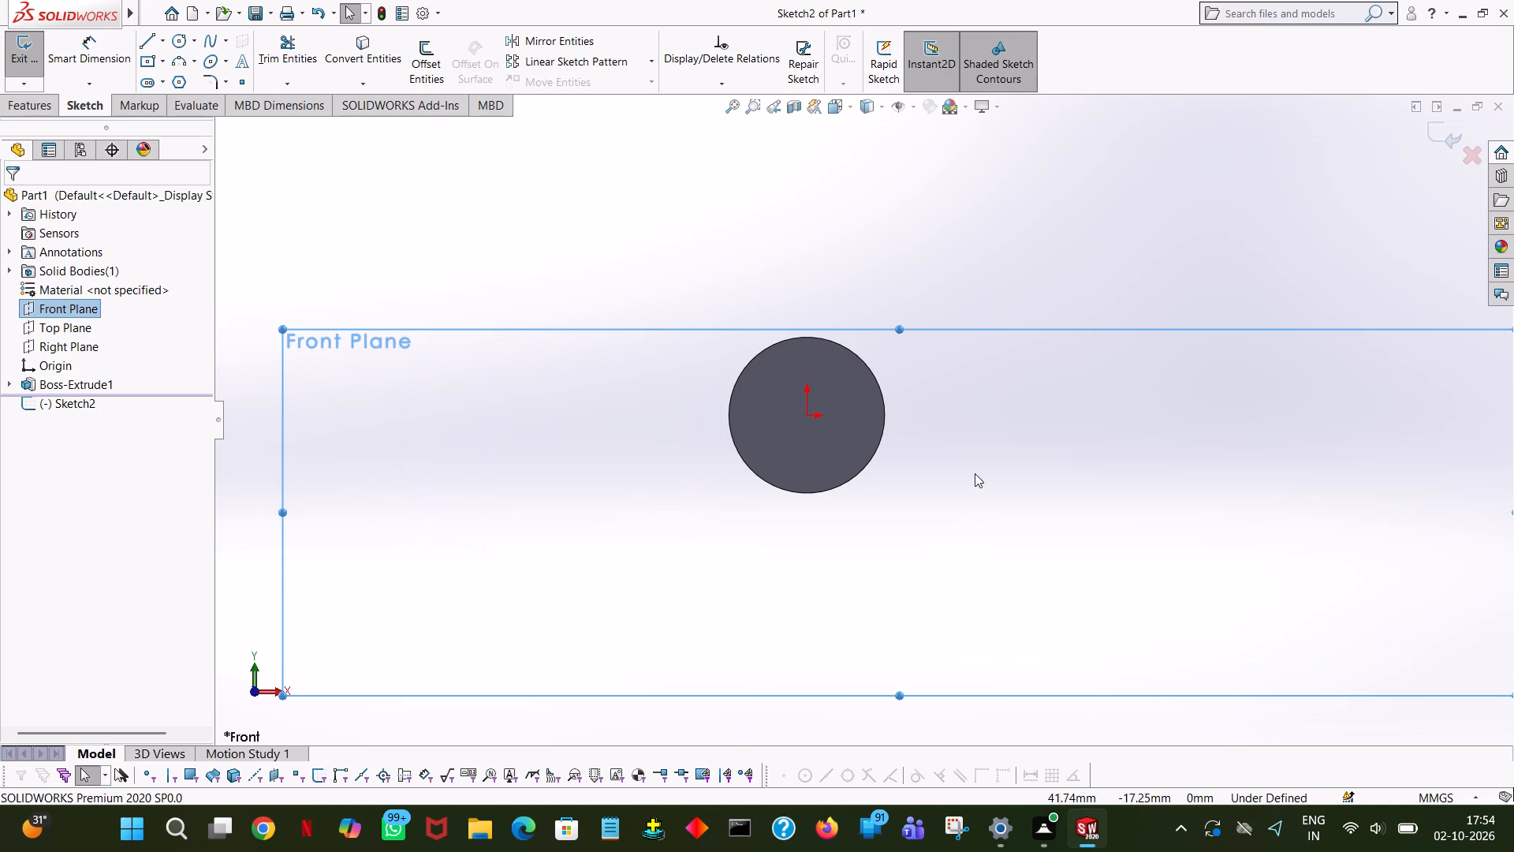
drag(903, 322, 915, 135)
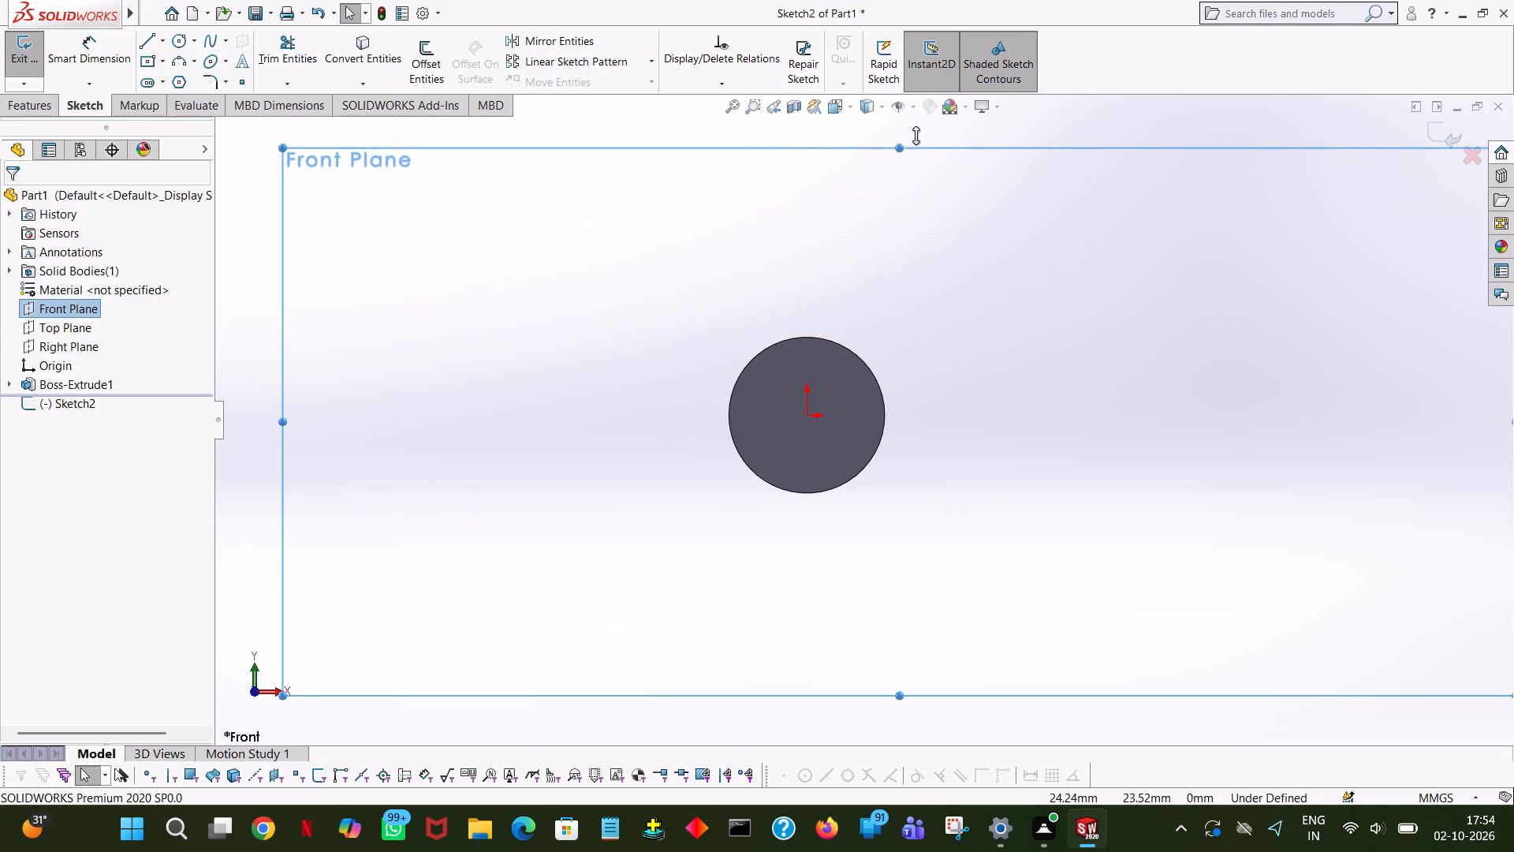
drag(915, 135, 923, 47)
drag(899, 696, 886, 767)
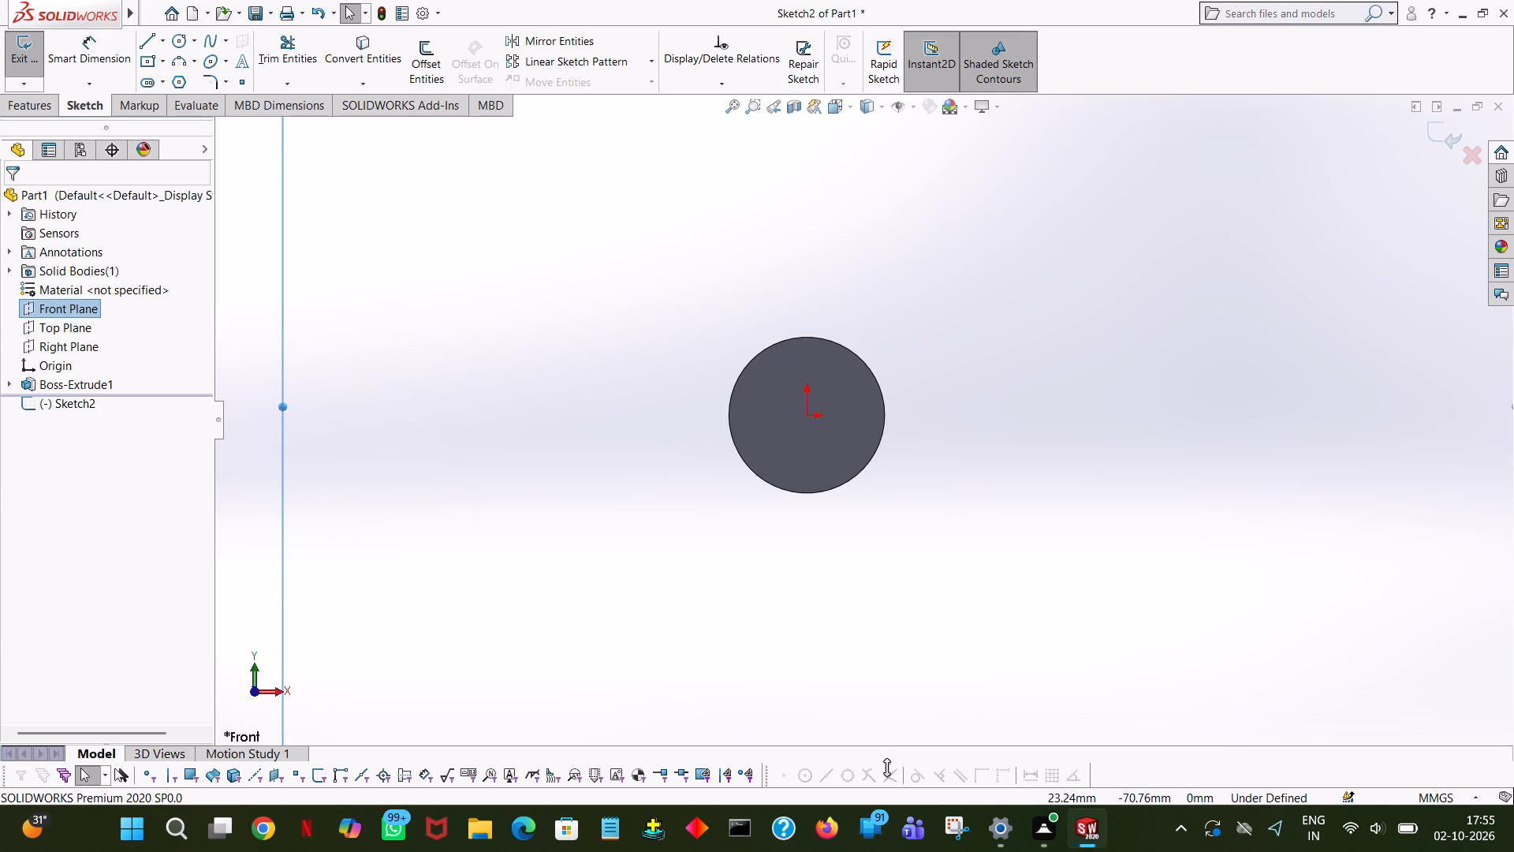
drag(886, 767, 885, 768)
click(338, 341)
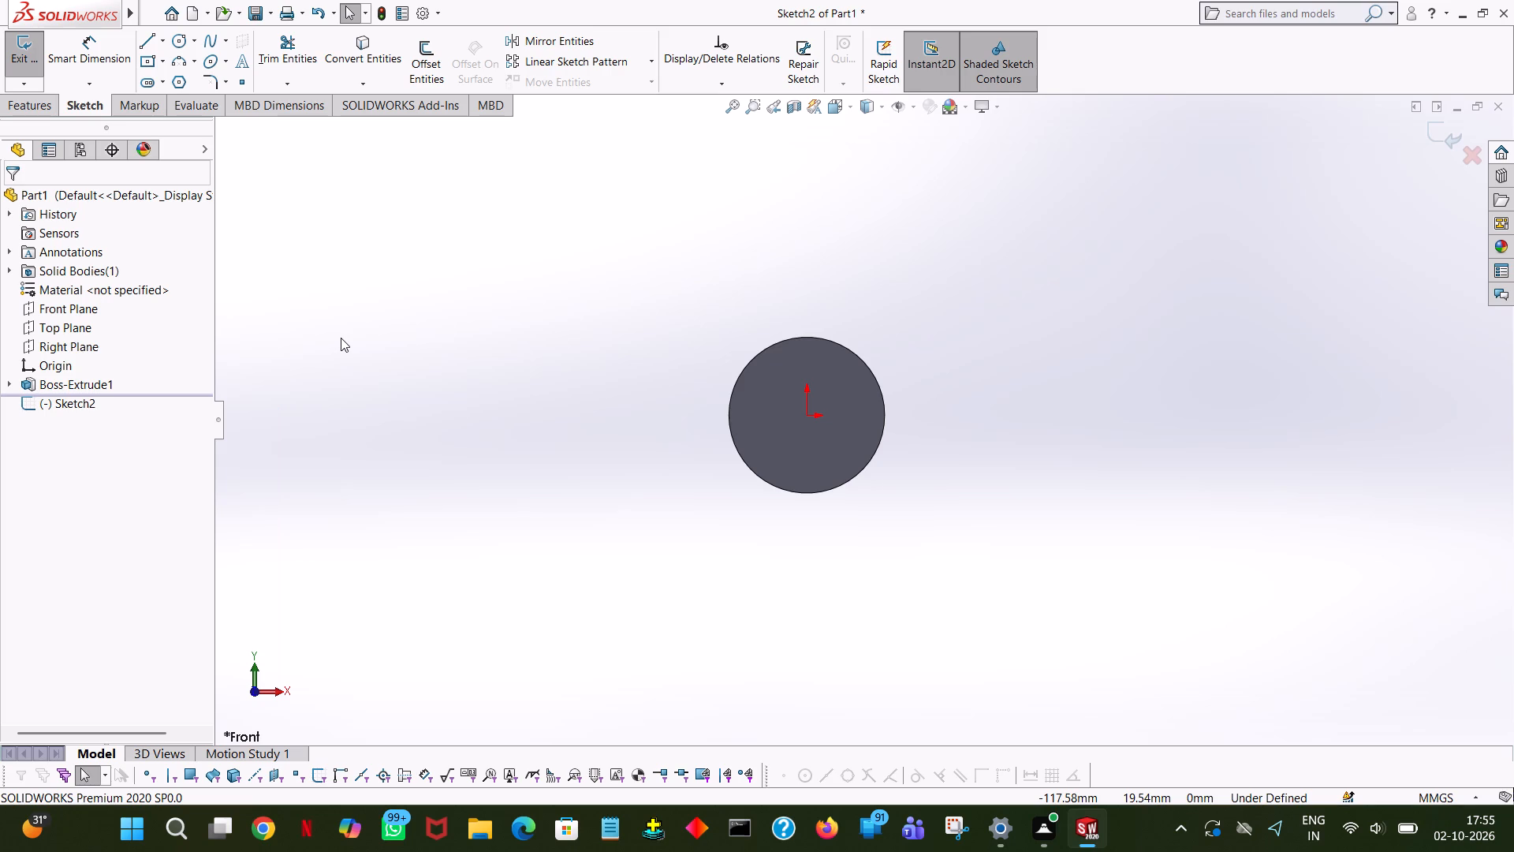
Sketch a vertical line 66 mm long straight down from the origin.
click(142, 42)
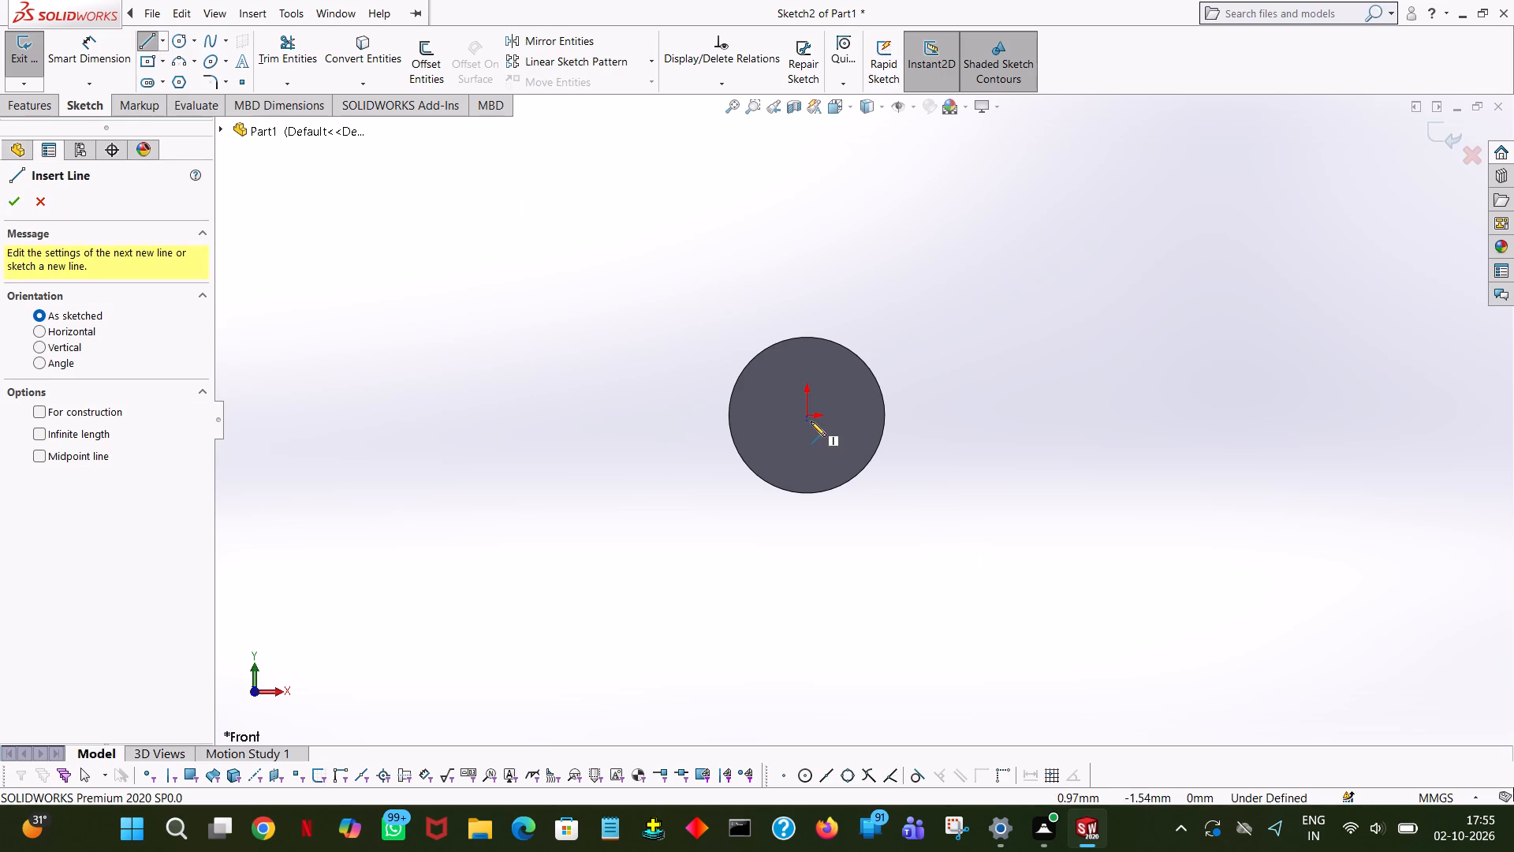
ctrl+middle_drag(898, 404, 902, 250)
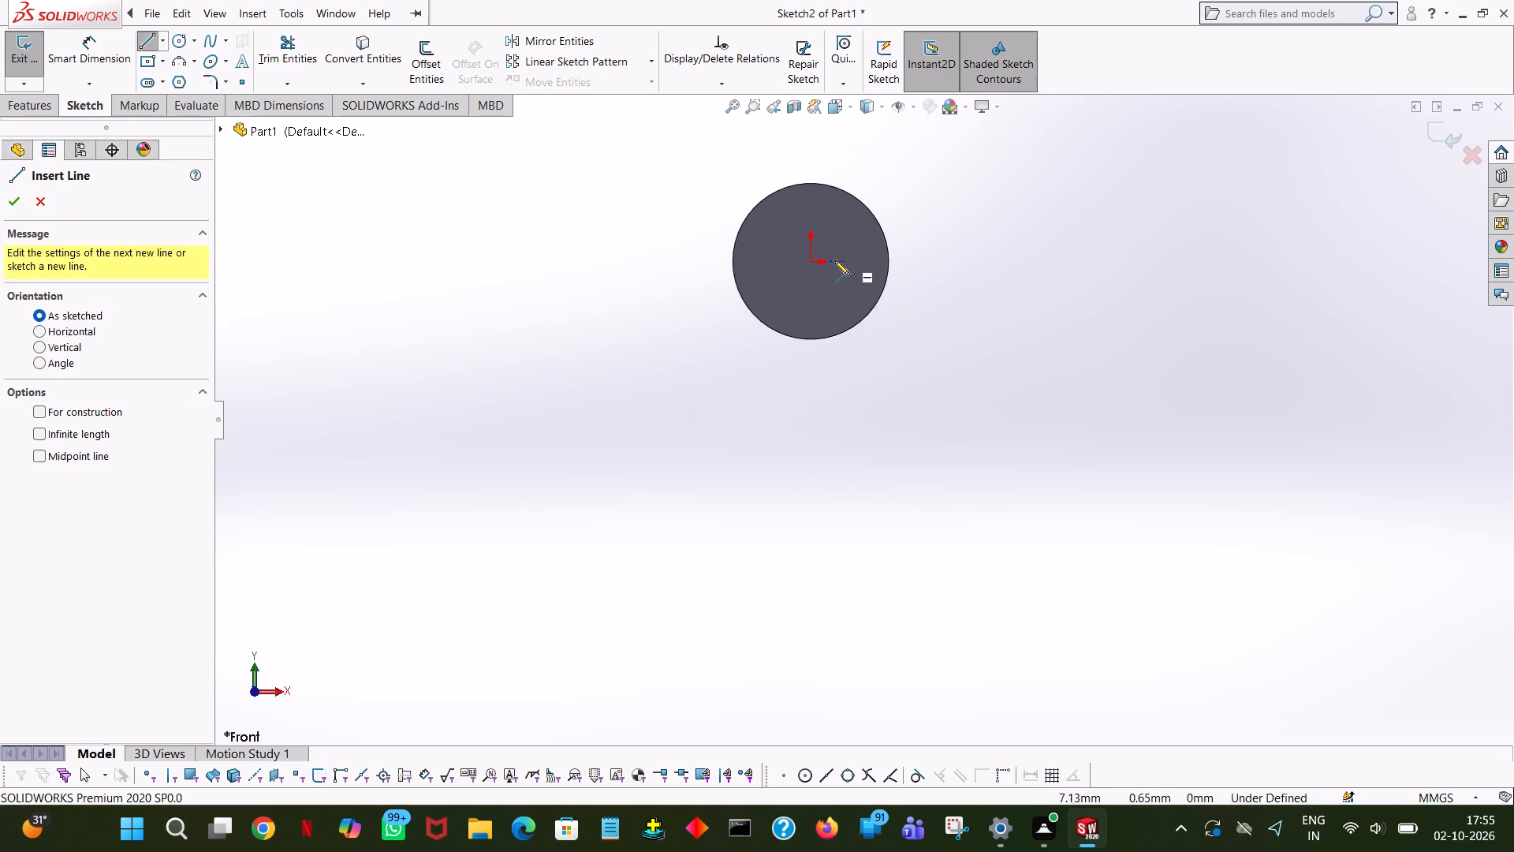
click(811, 264)
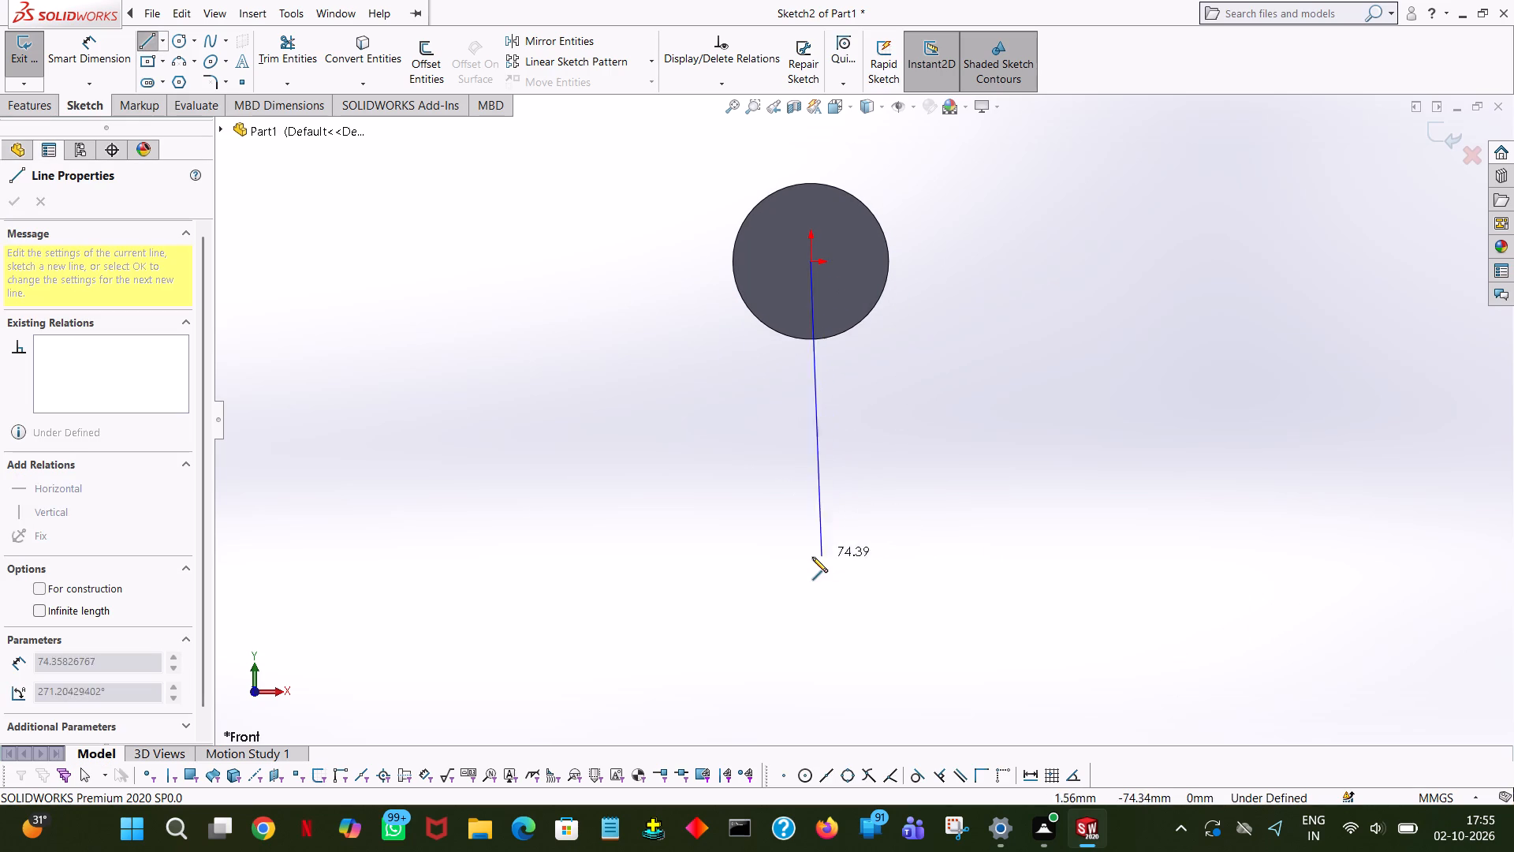
click(810, 557)
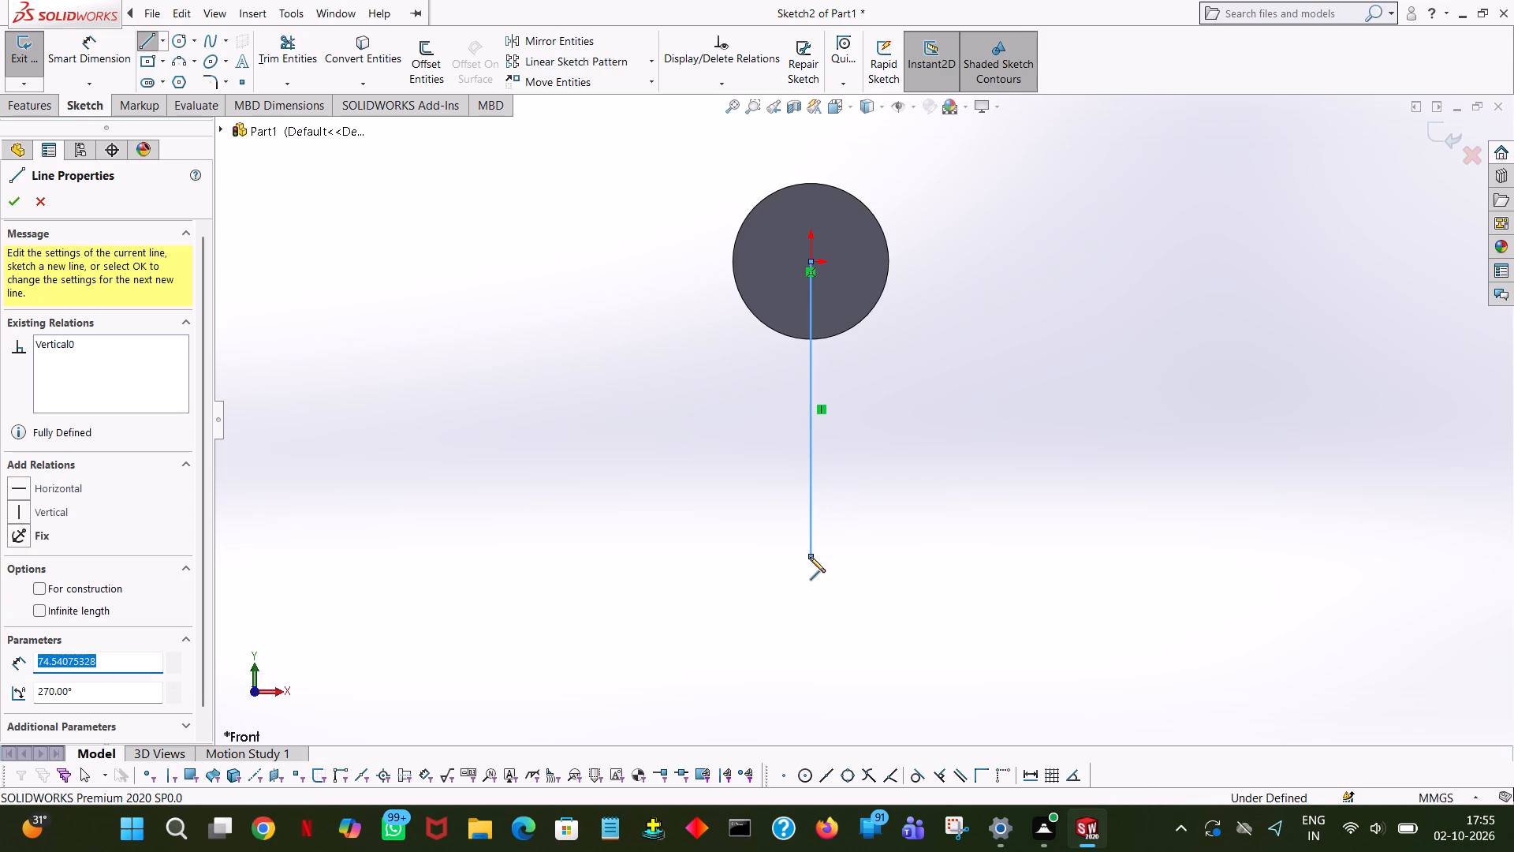
text(66)
key(Return)
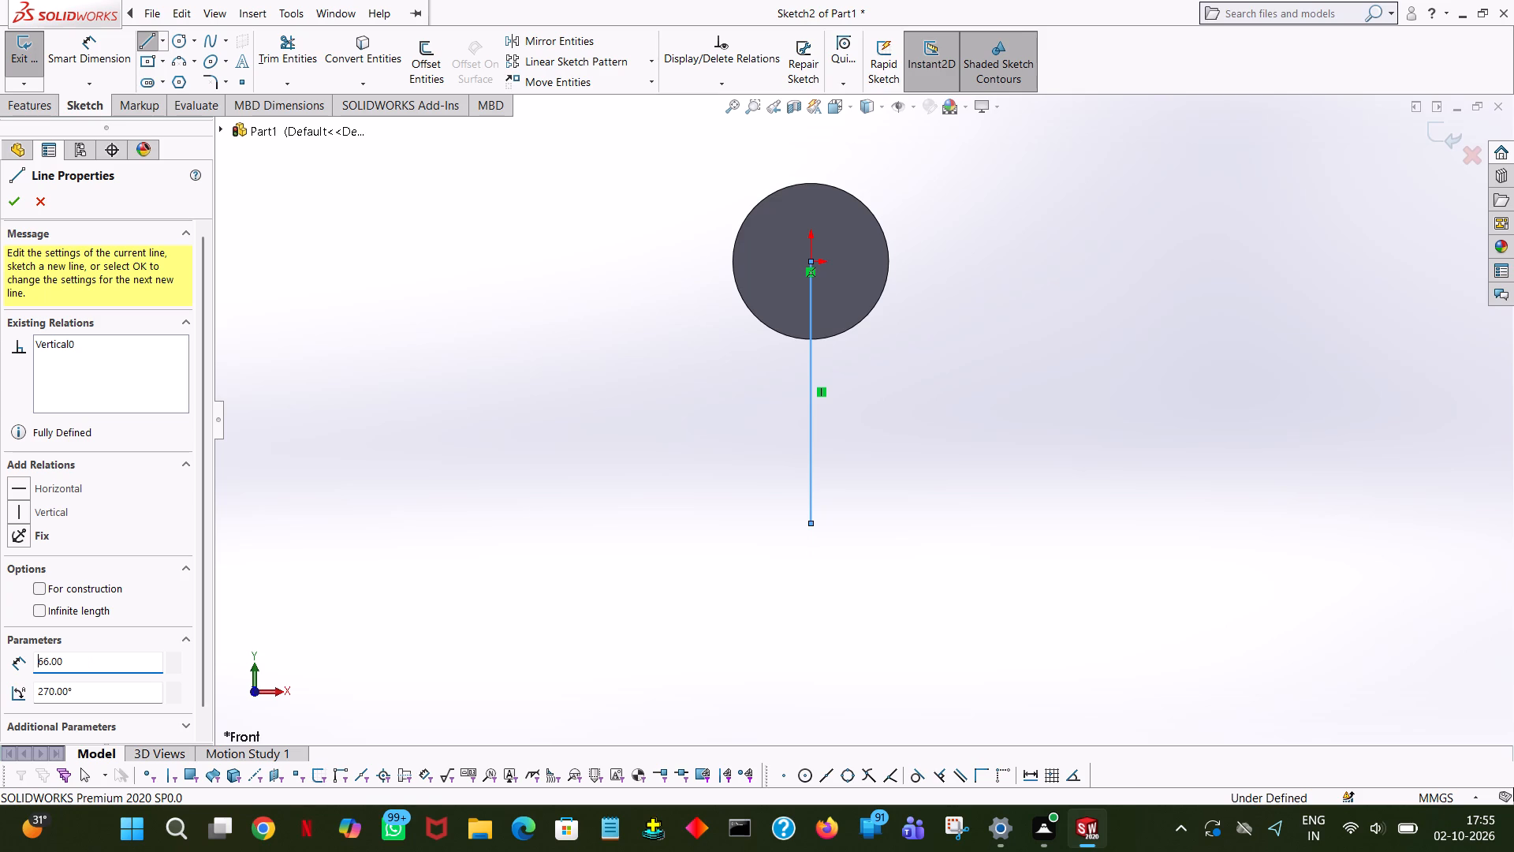
right_click(810, 557)
click(860, 562)
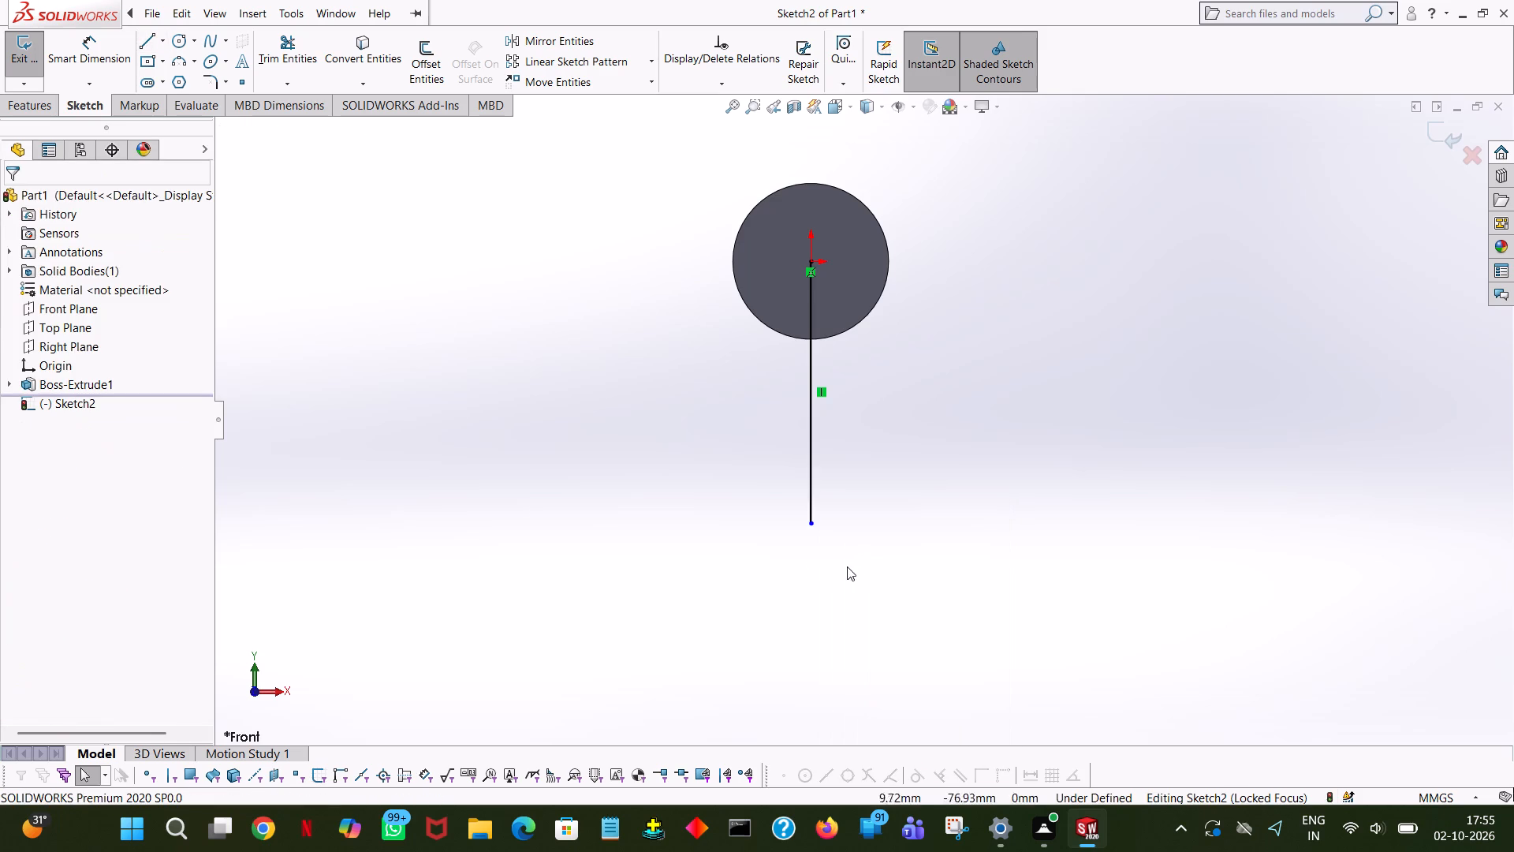
Sketch a circle centred on the lower end of the 66 mm vertical line with a radius of 18.6/2 mm.
click(178, 47)
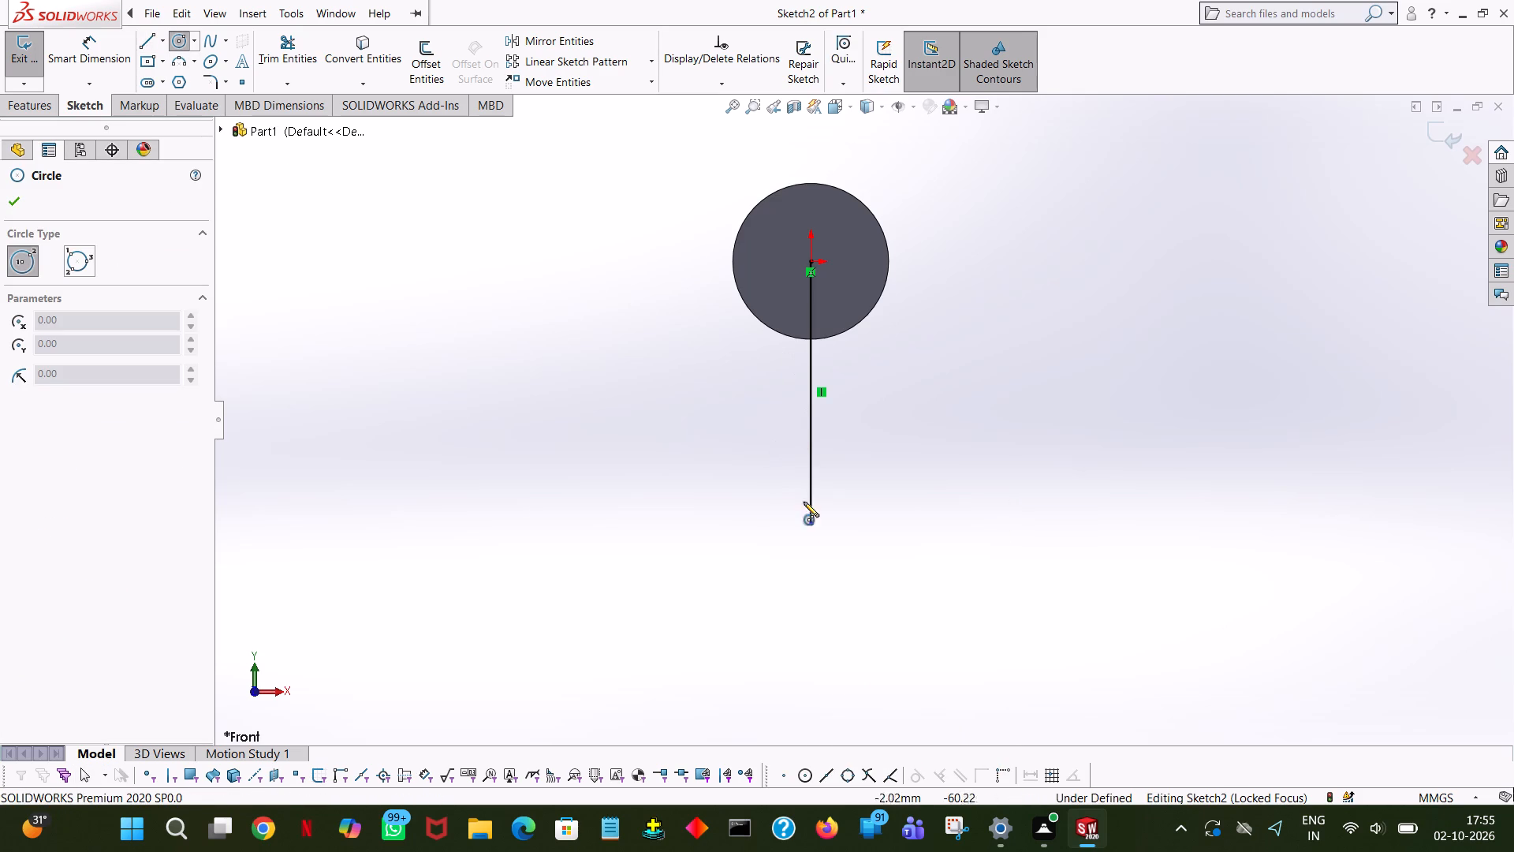
click(811, 525)
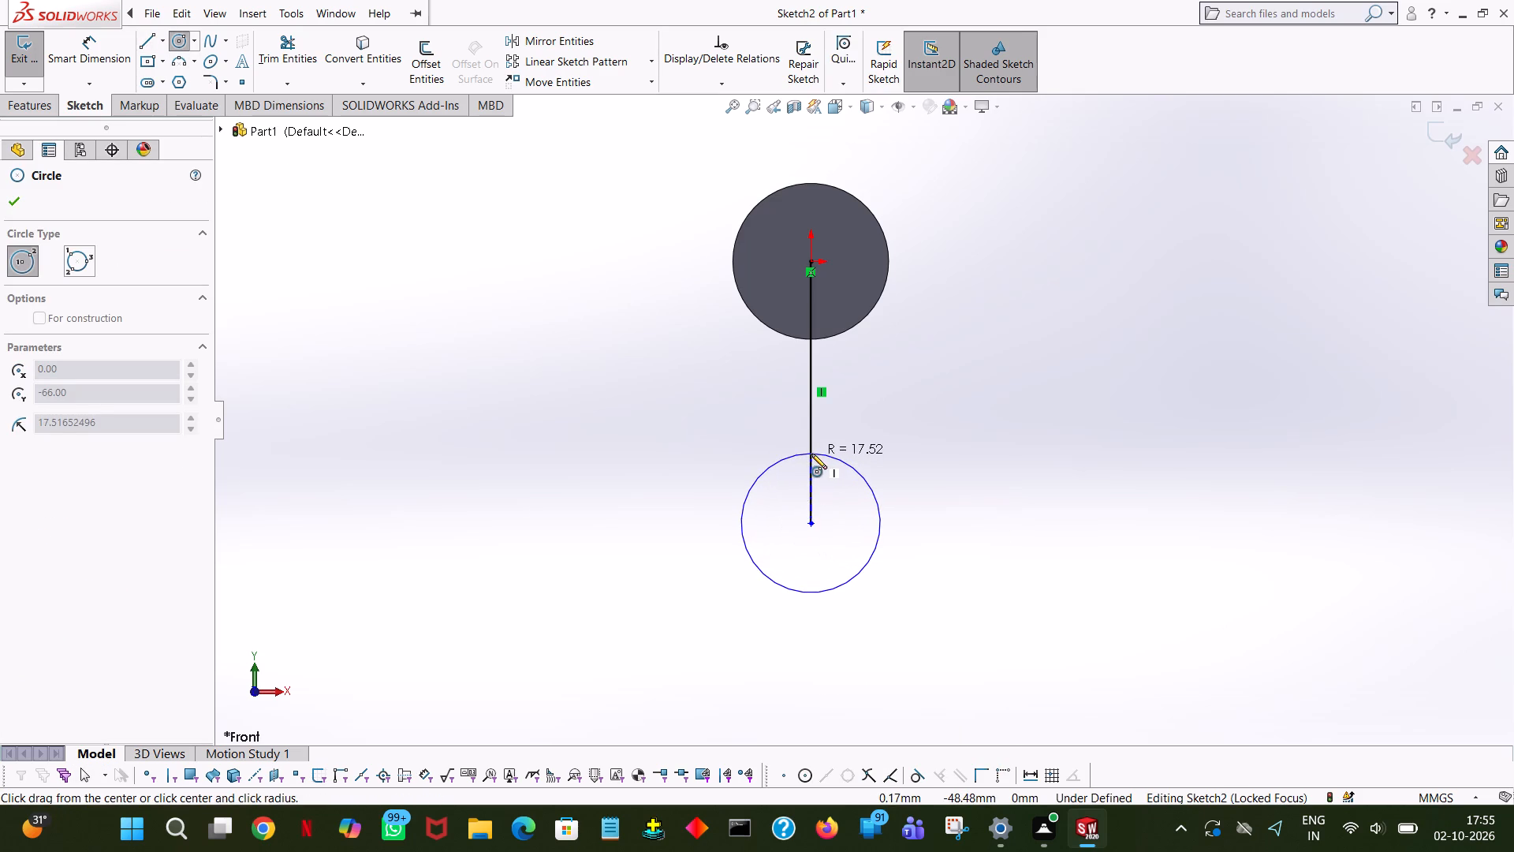
click(811, 454)
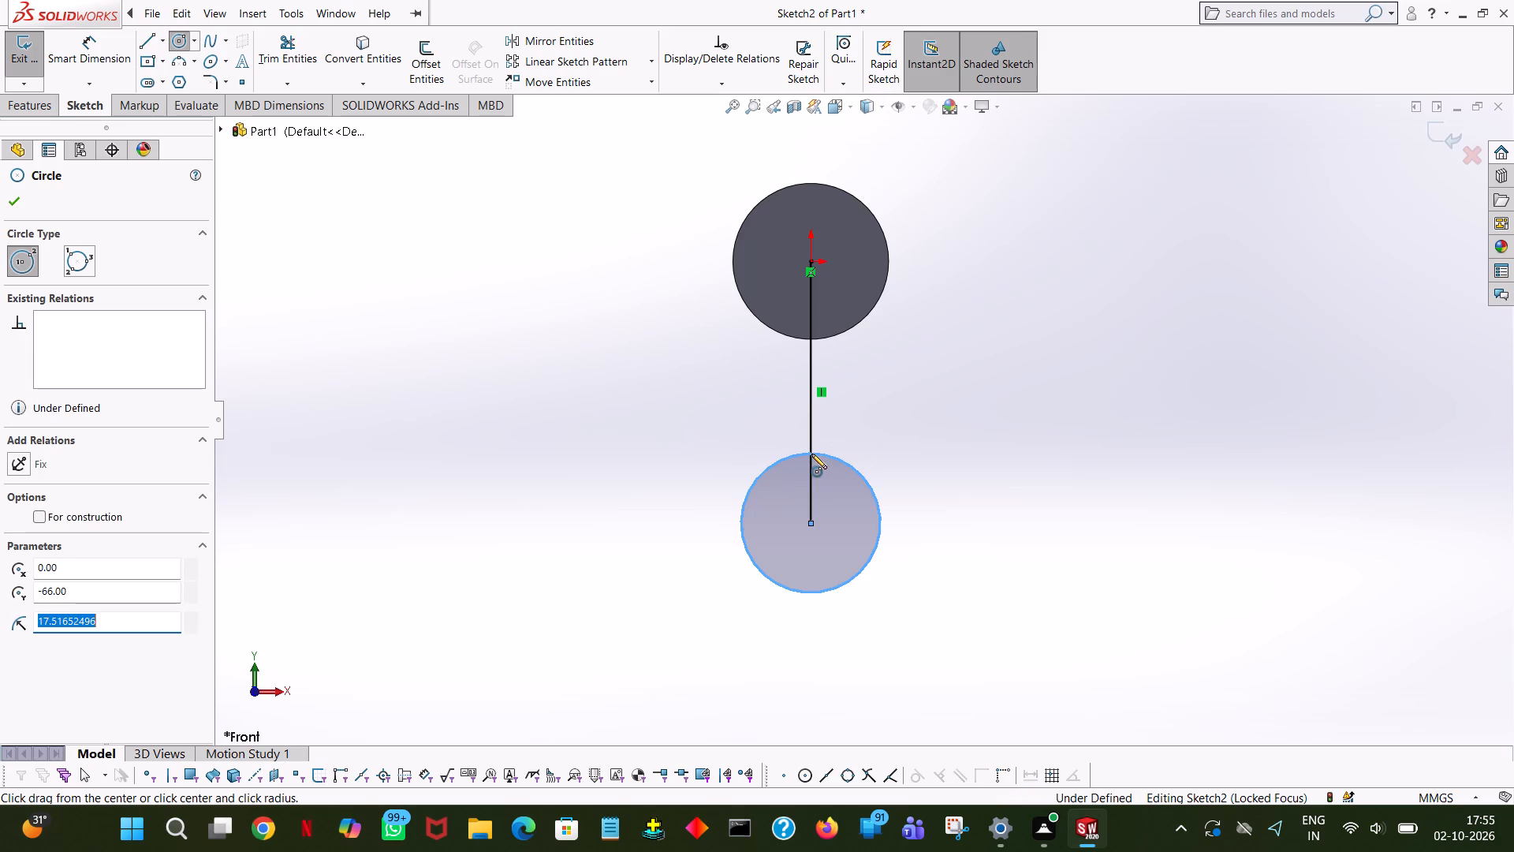
text(18.6/2)
key(Return)
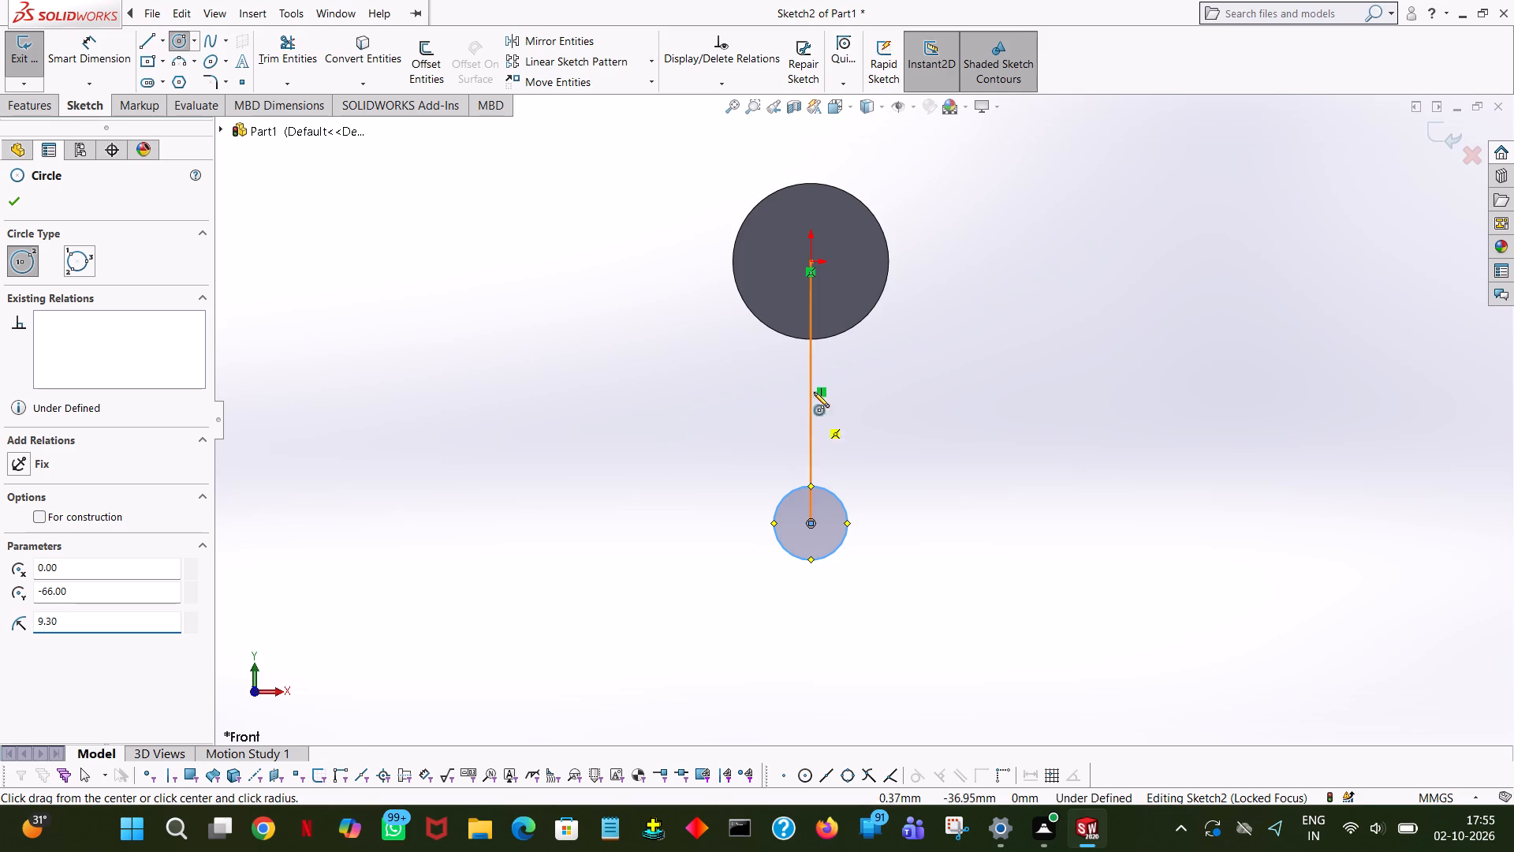
click(21, 205)
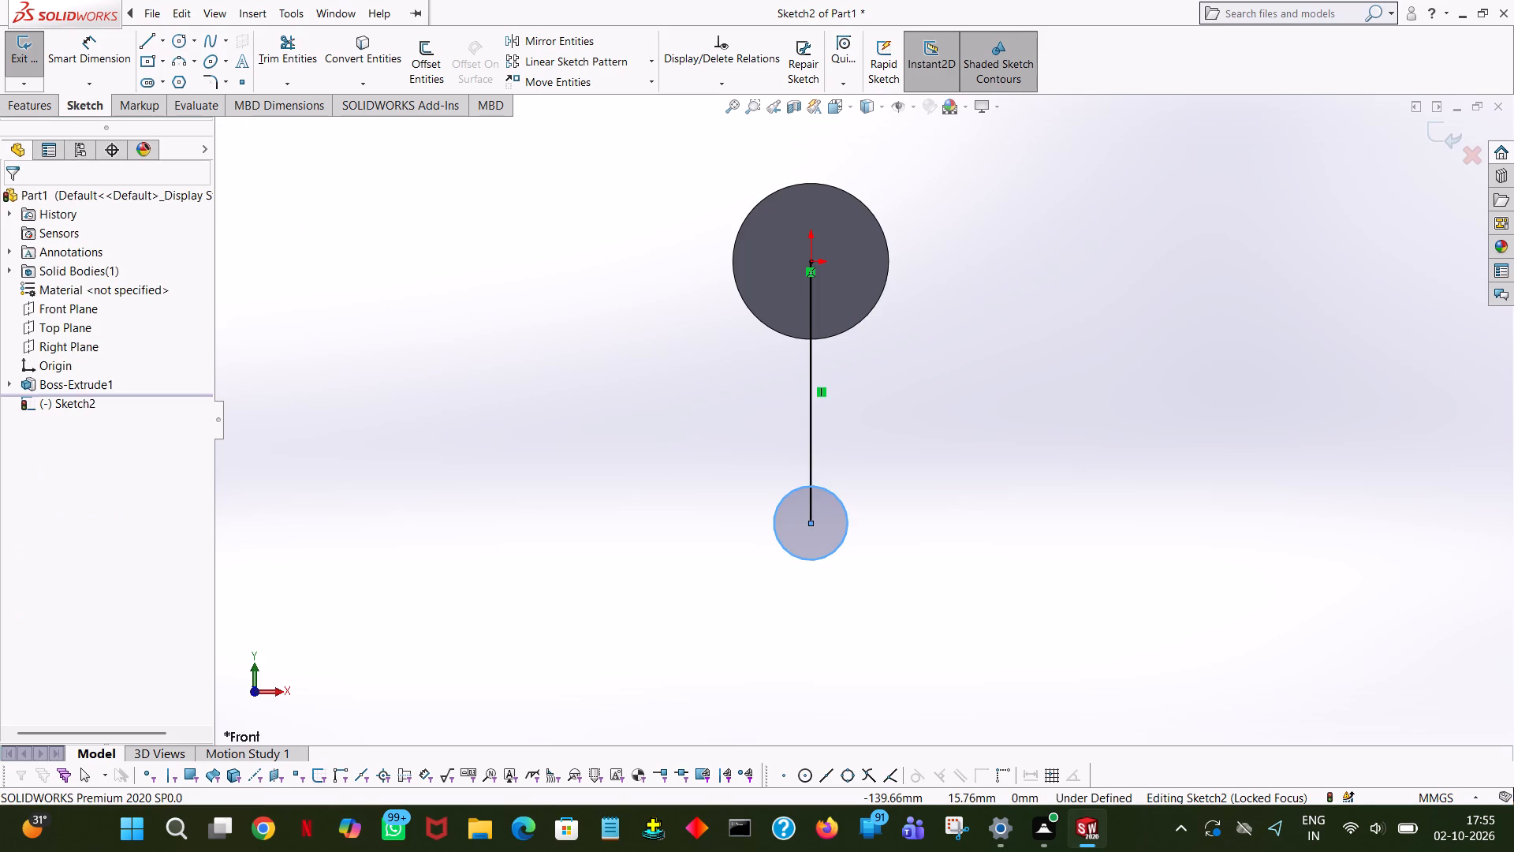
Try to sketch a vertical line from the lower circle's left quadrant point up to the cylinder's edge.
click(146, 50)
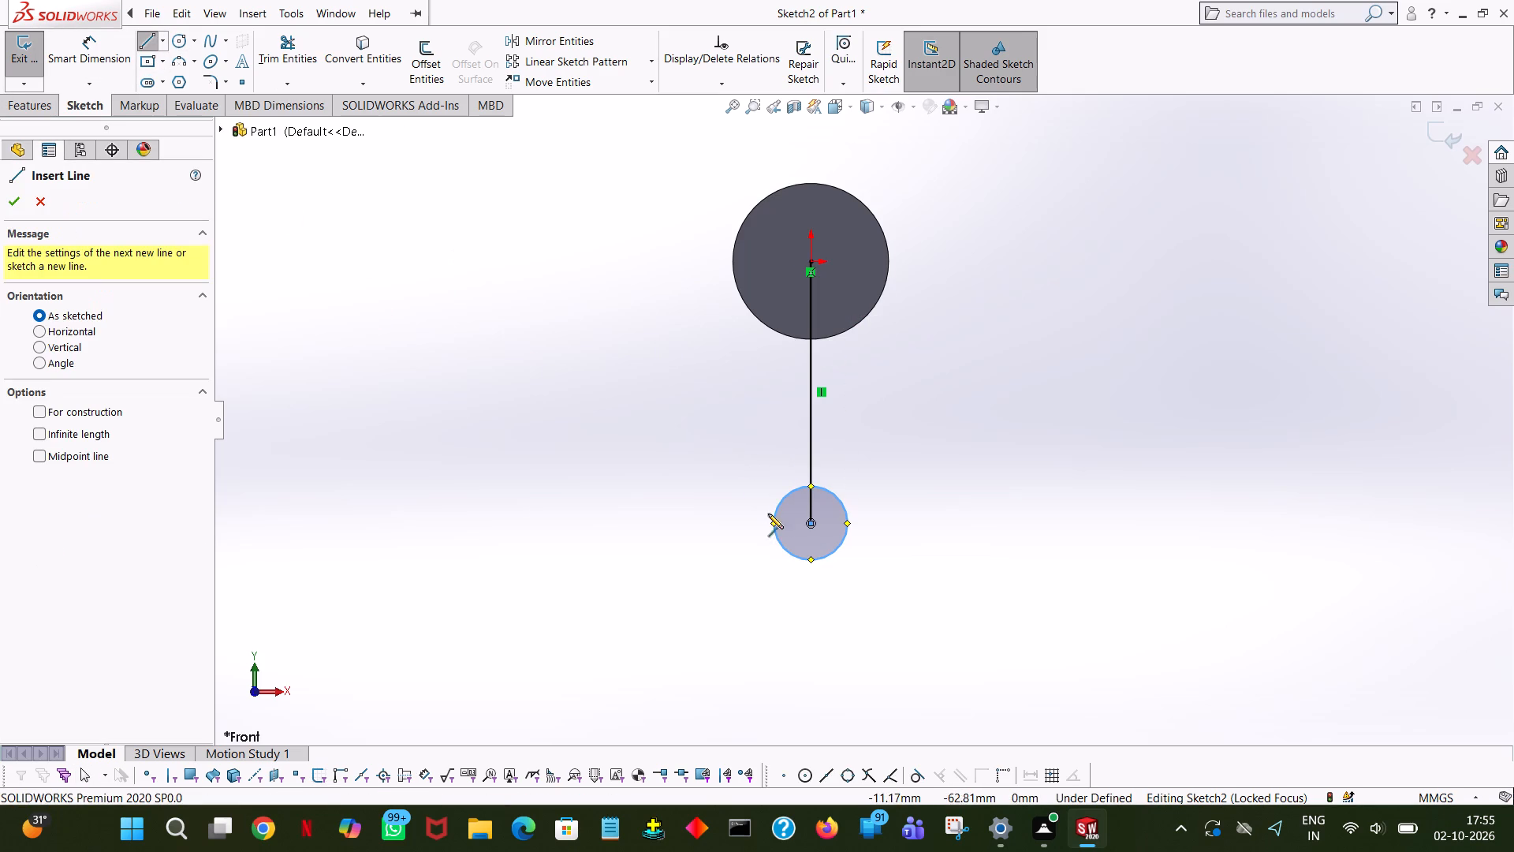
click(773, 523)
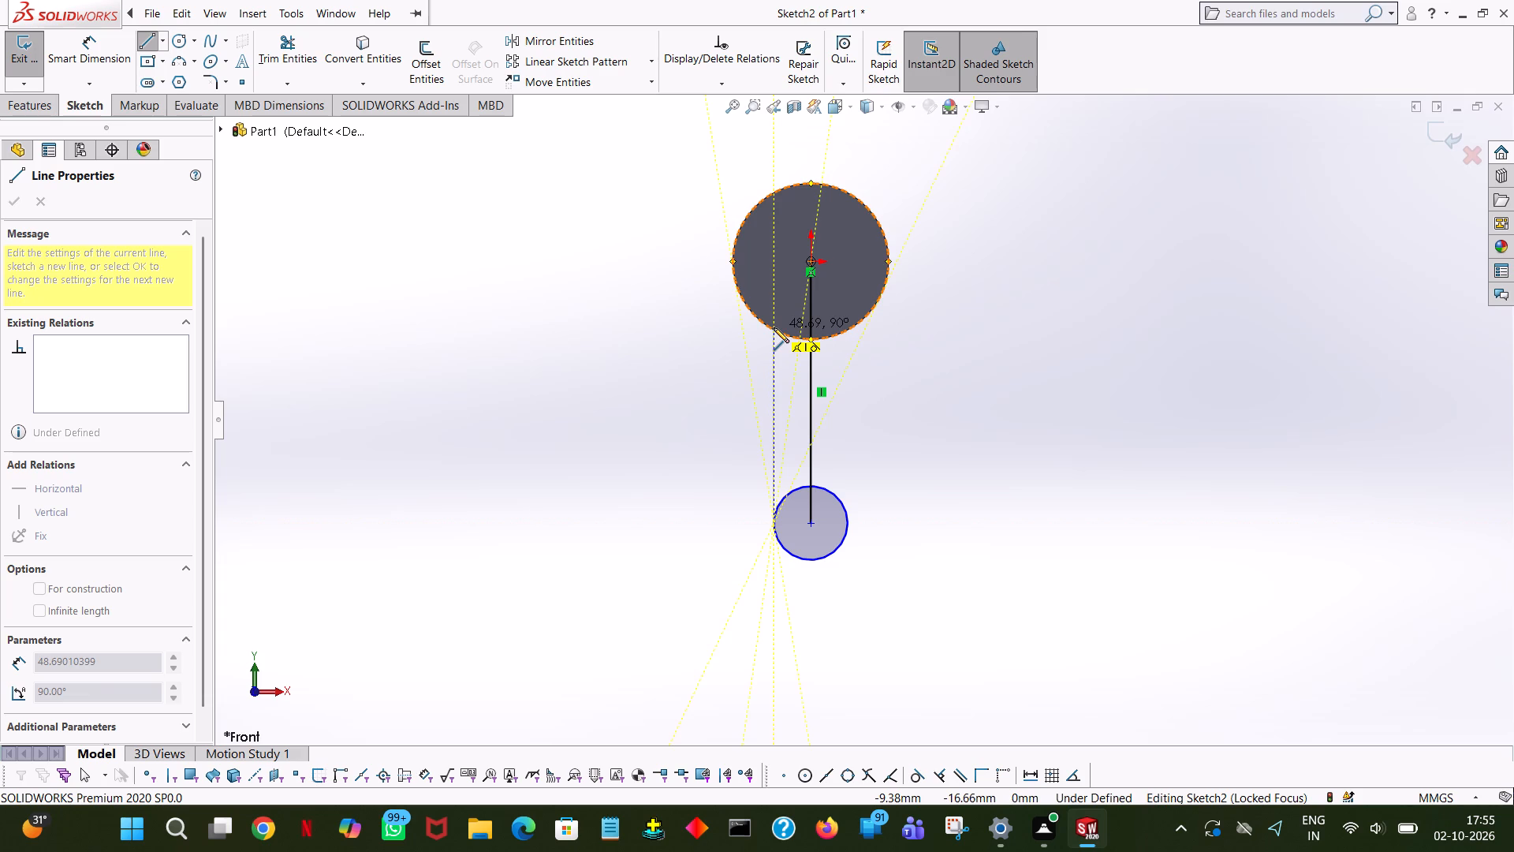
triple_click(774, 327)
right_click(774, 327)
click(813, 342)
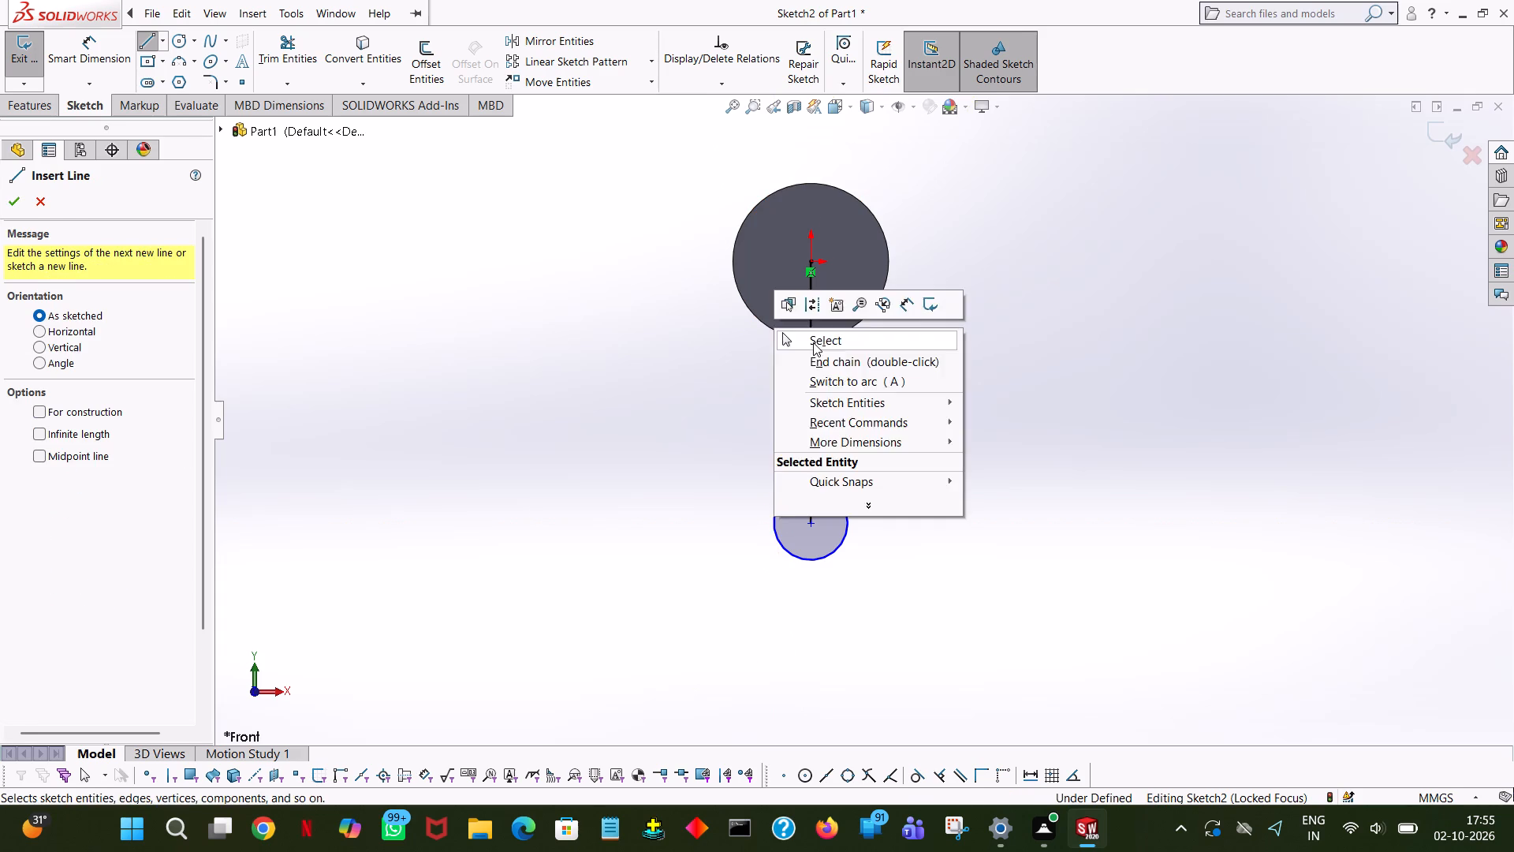
Sketch a vertical line about 48.7 mm long, tangent to the lower circle's left side and ending on the cylinder's edge.
click(148, 43)
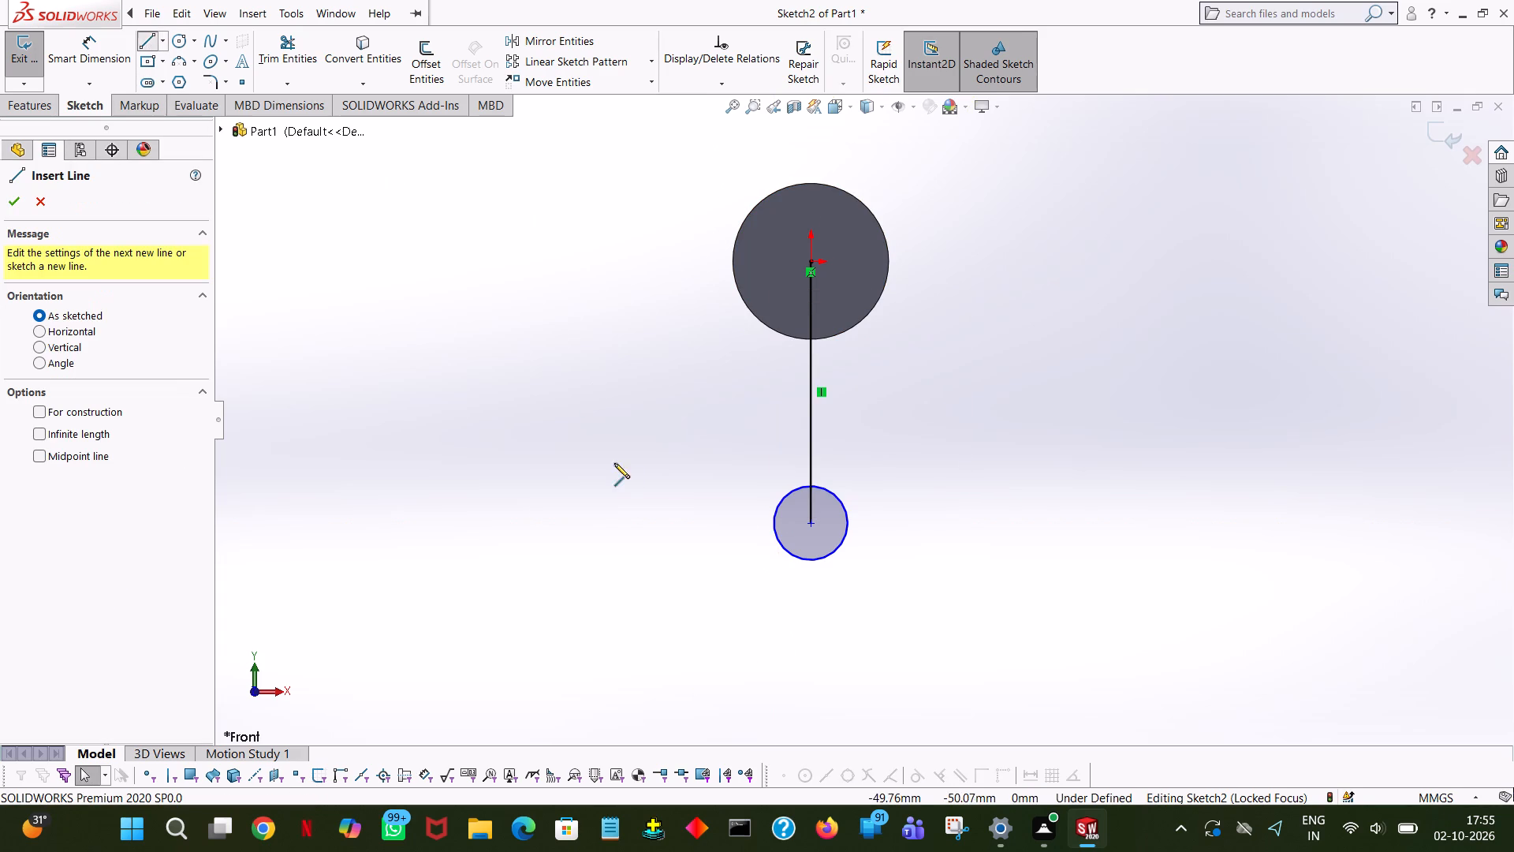
click(774, 522)
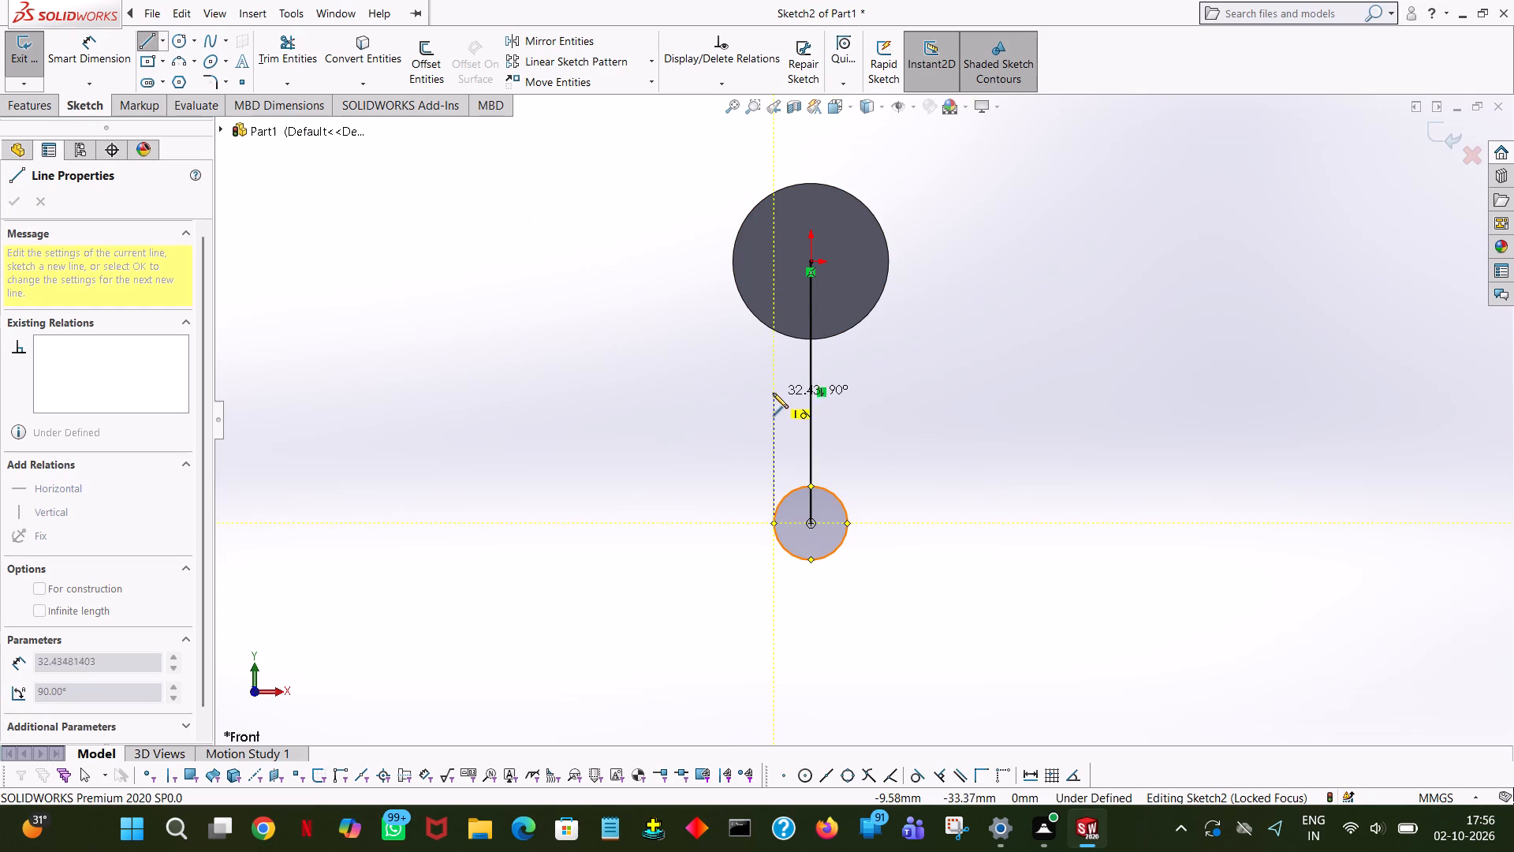
double_click(774, 327)
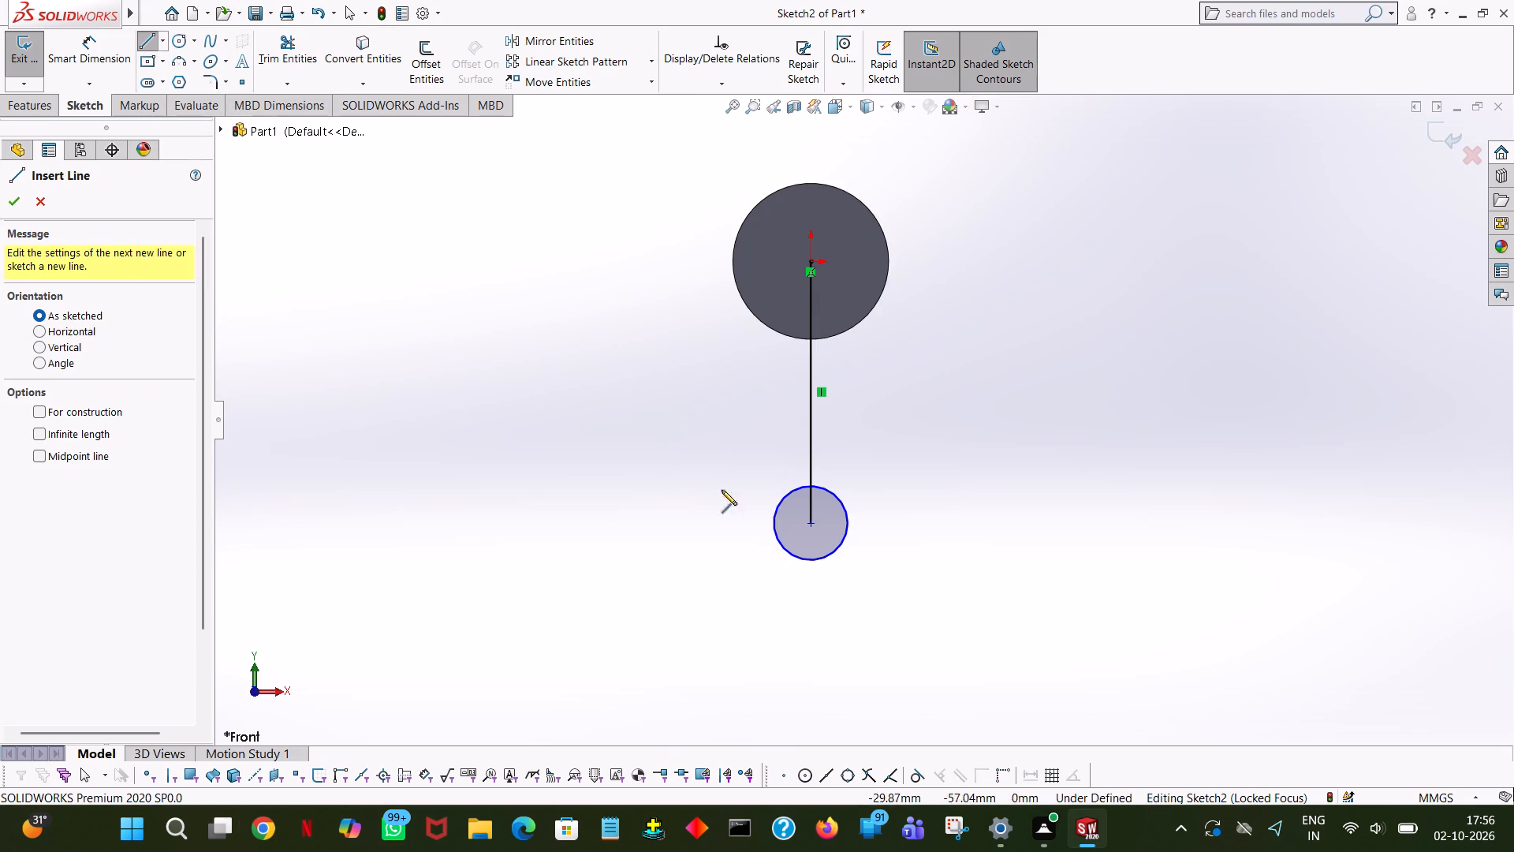
click(774, 521)
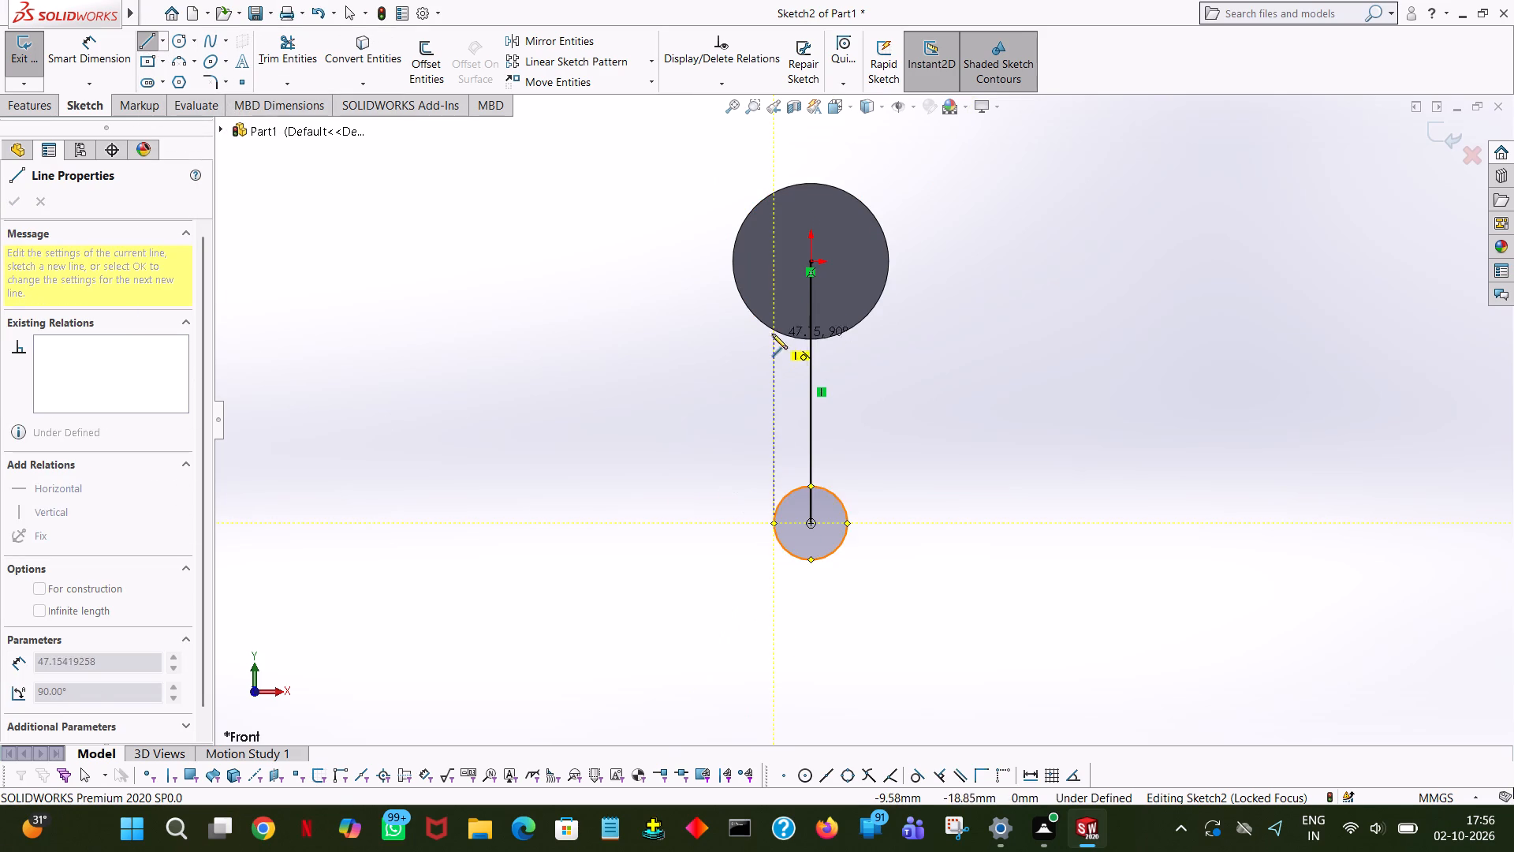
click(771, 328)
right_click(771, 328)
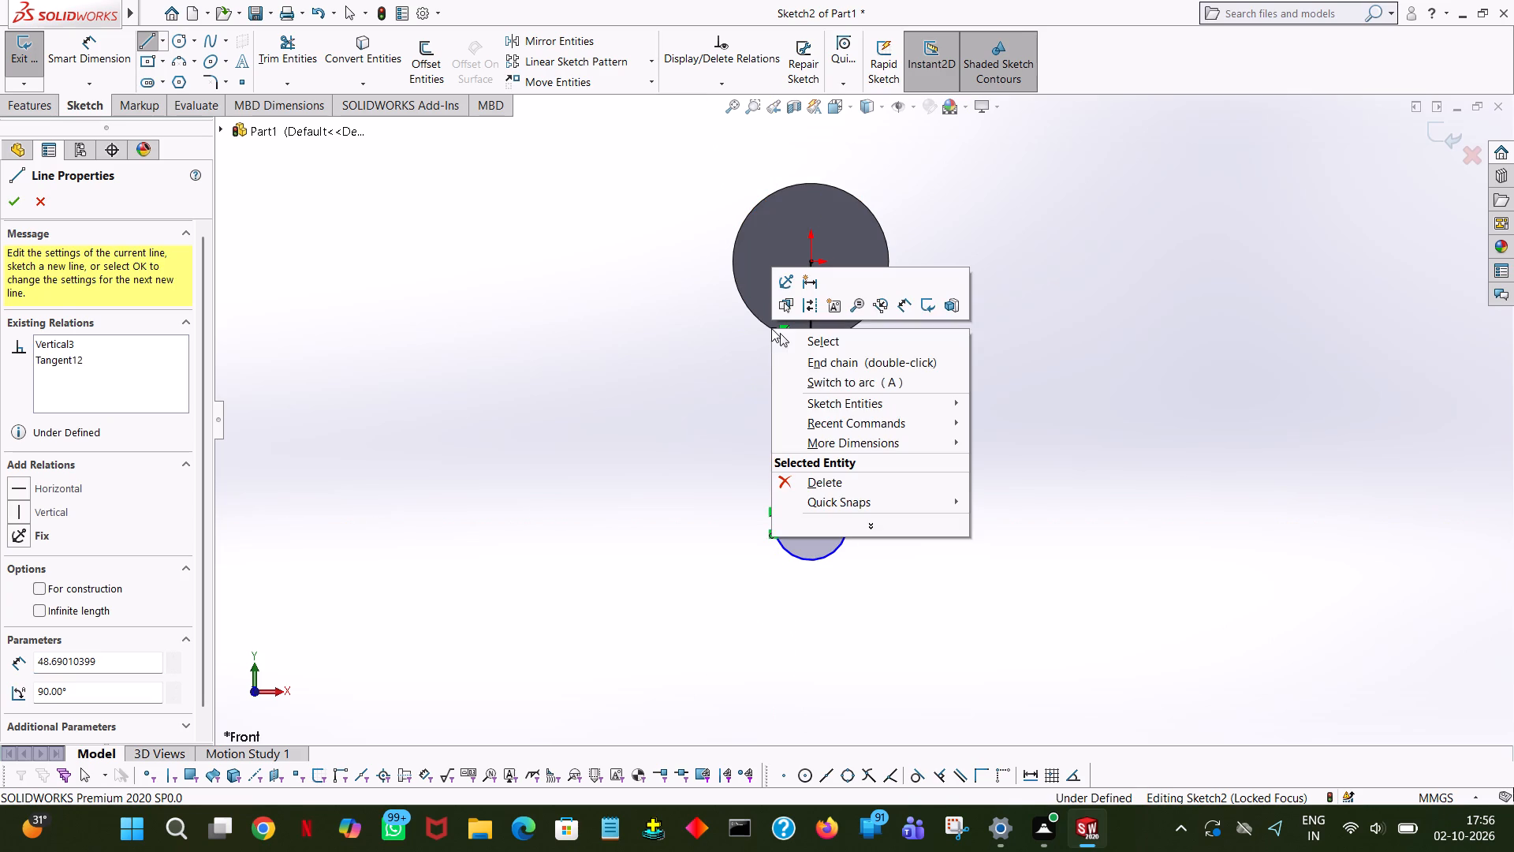
click(785, 334)
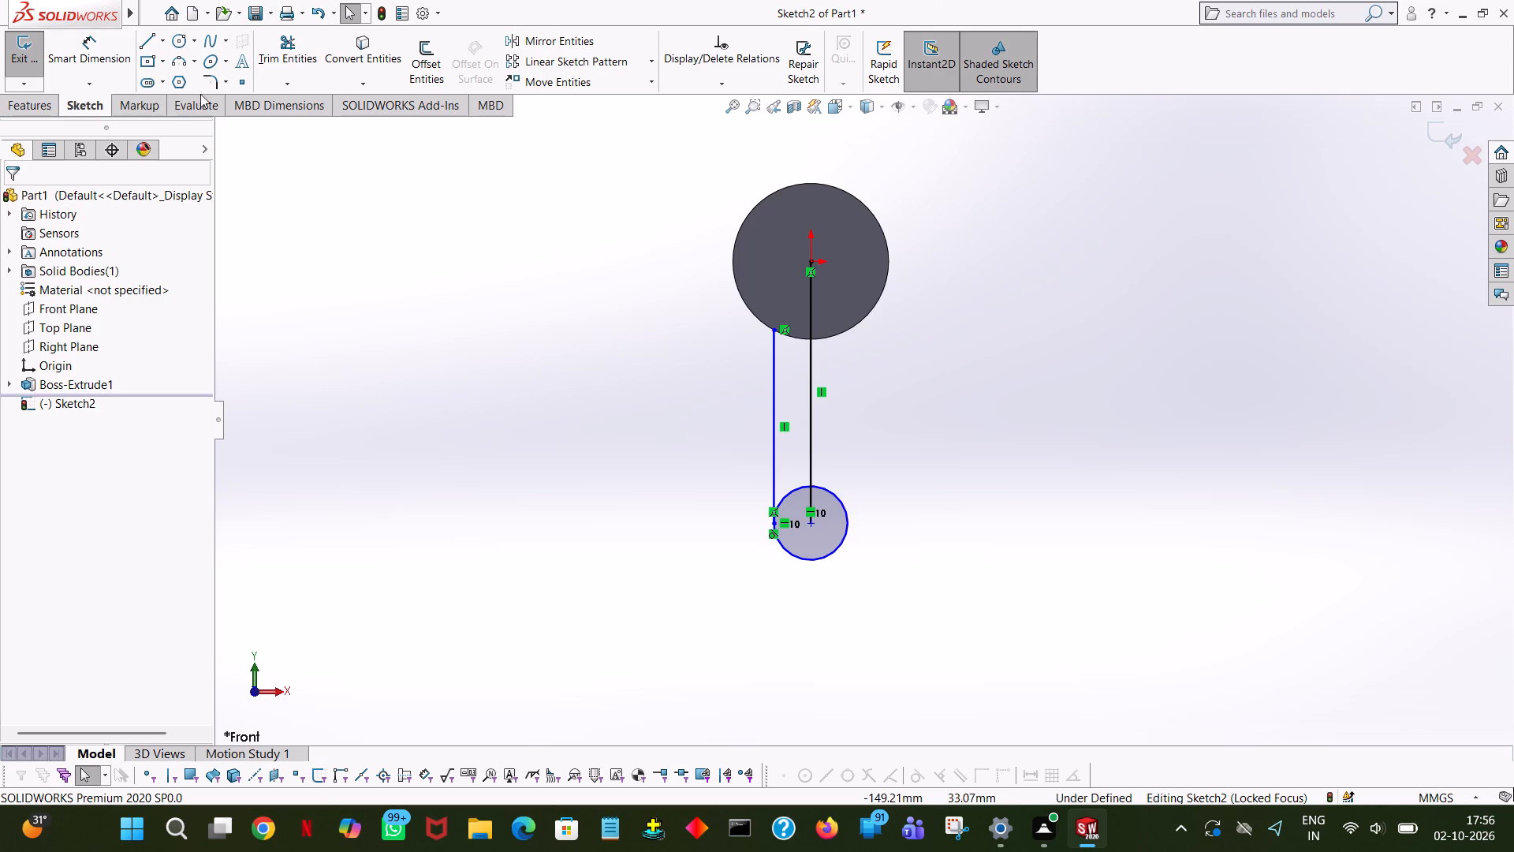
Sketch a horizontal line 89.4 mm long rightward from the origin, continued by a 3.6 mm vertical line straight down from its end.
click(141, 38)
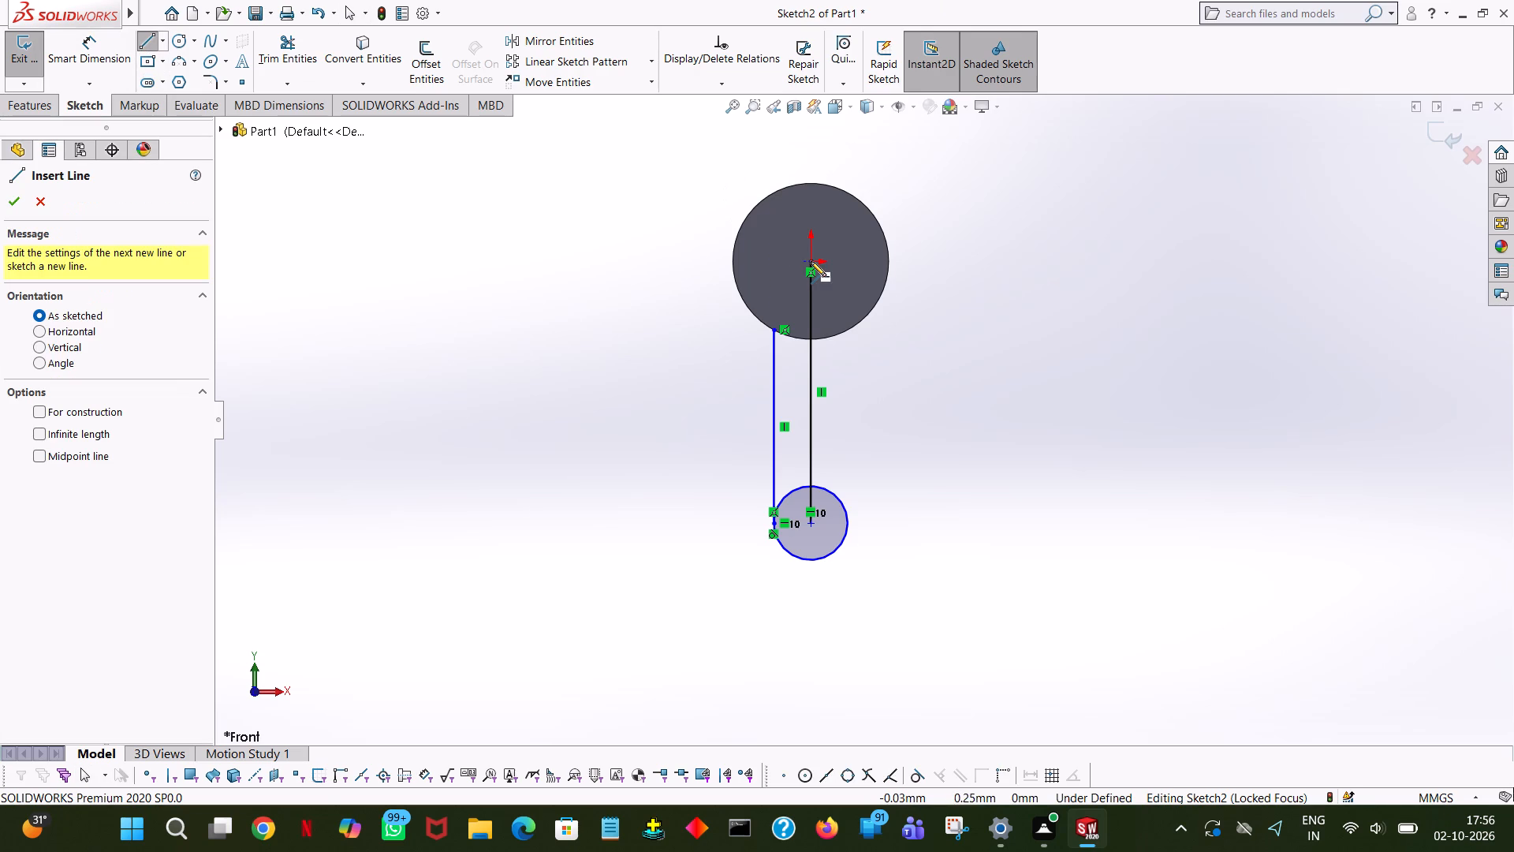
click(811, 261)
click(1255, 262)
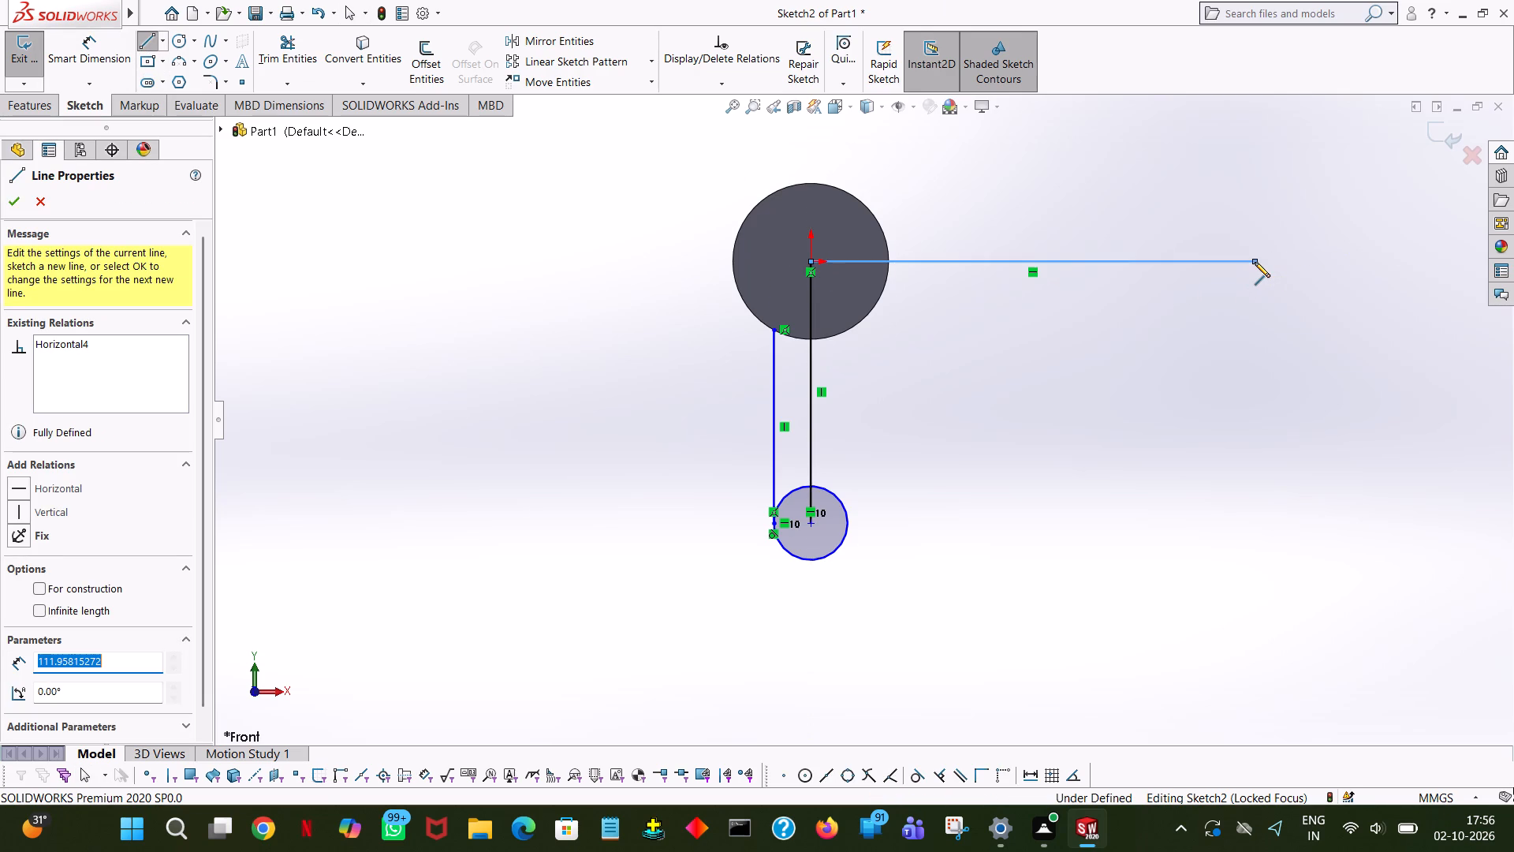
text(89)
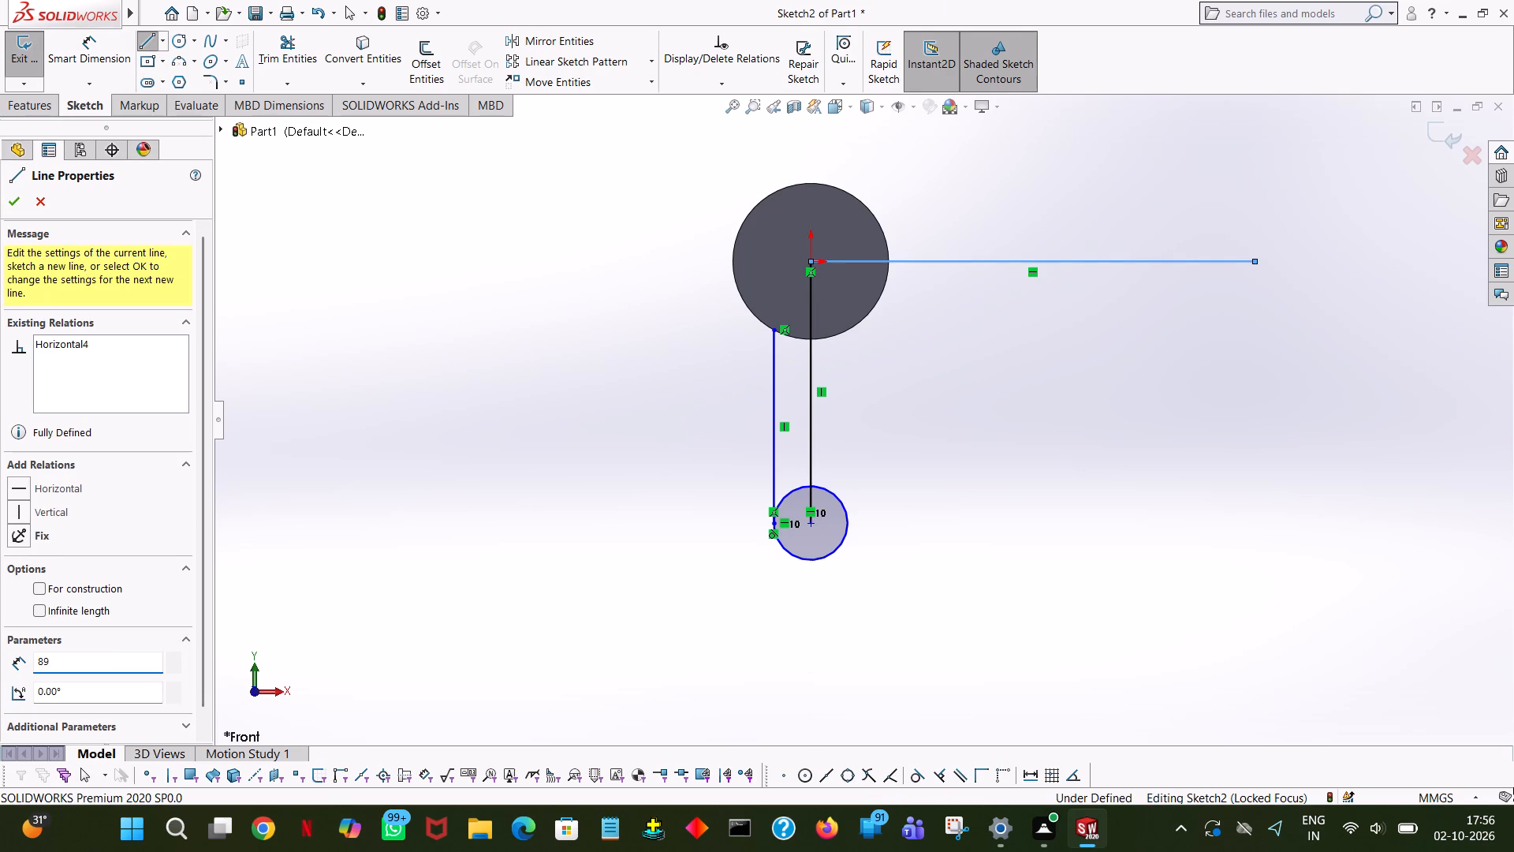
text(.4)
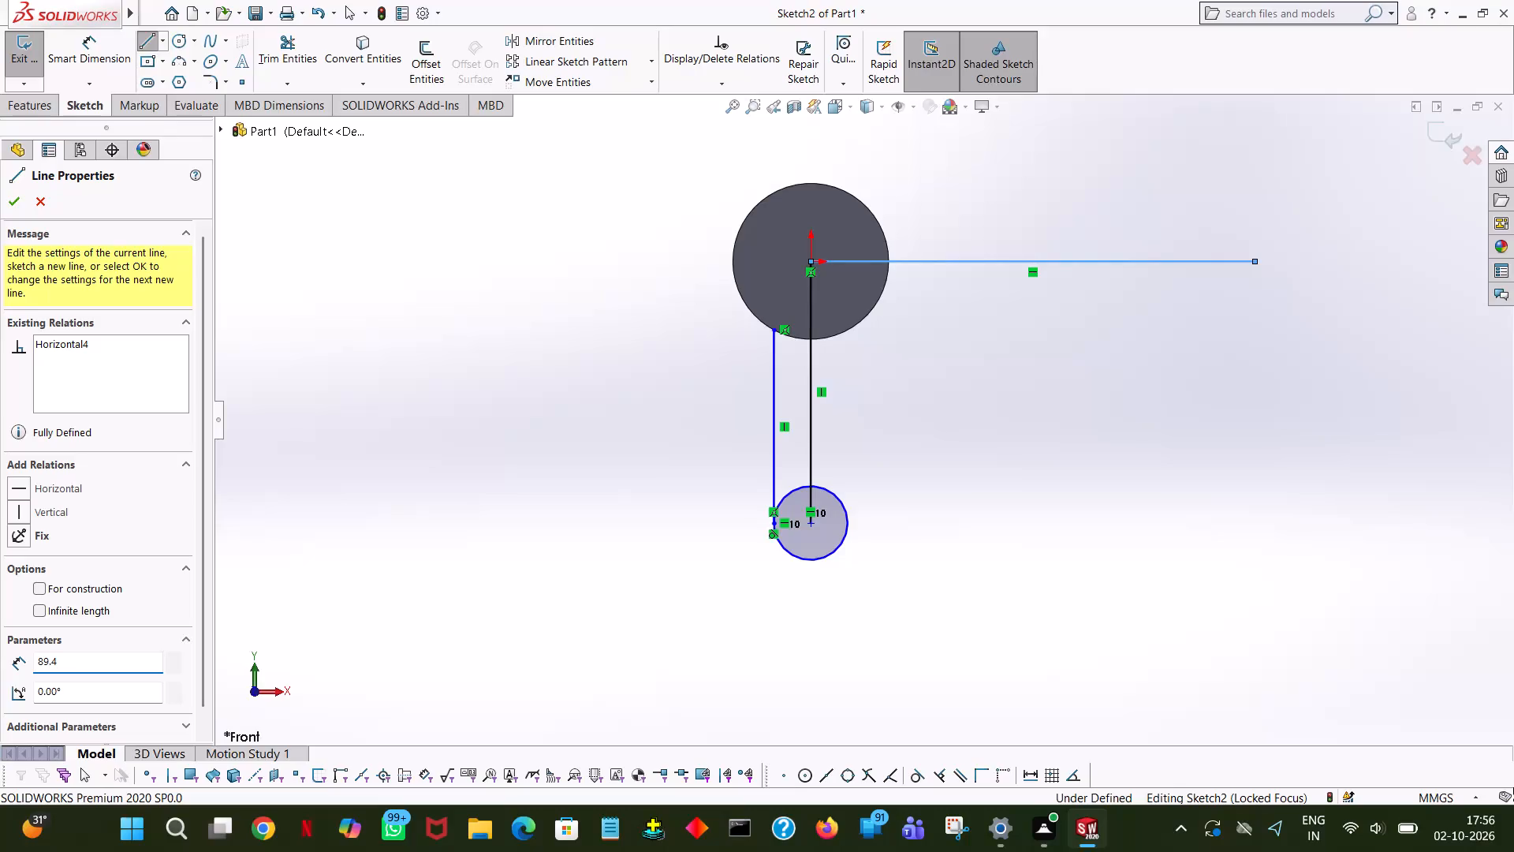
key(Return)
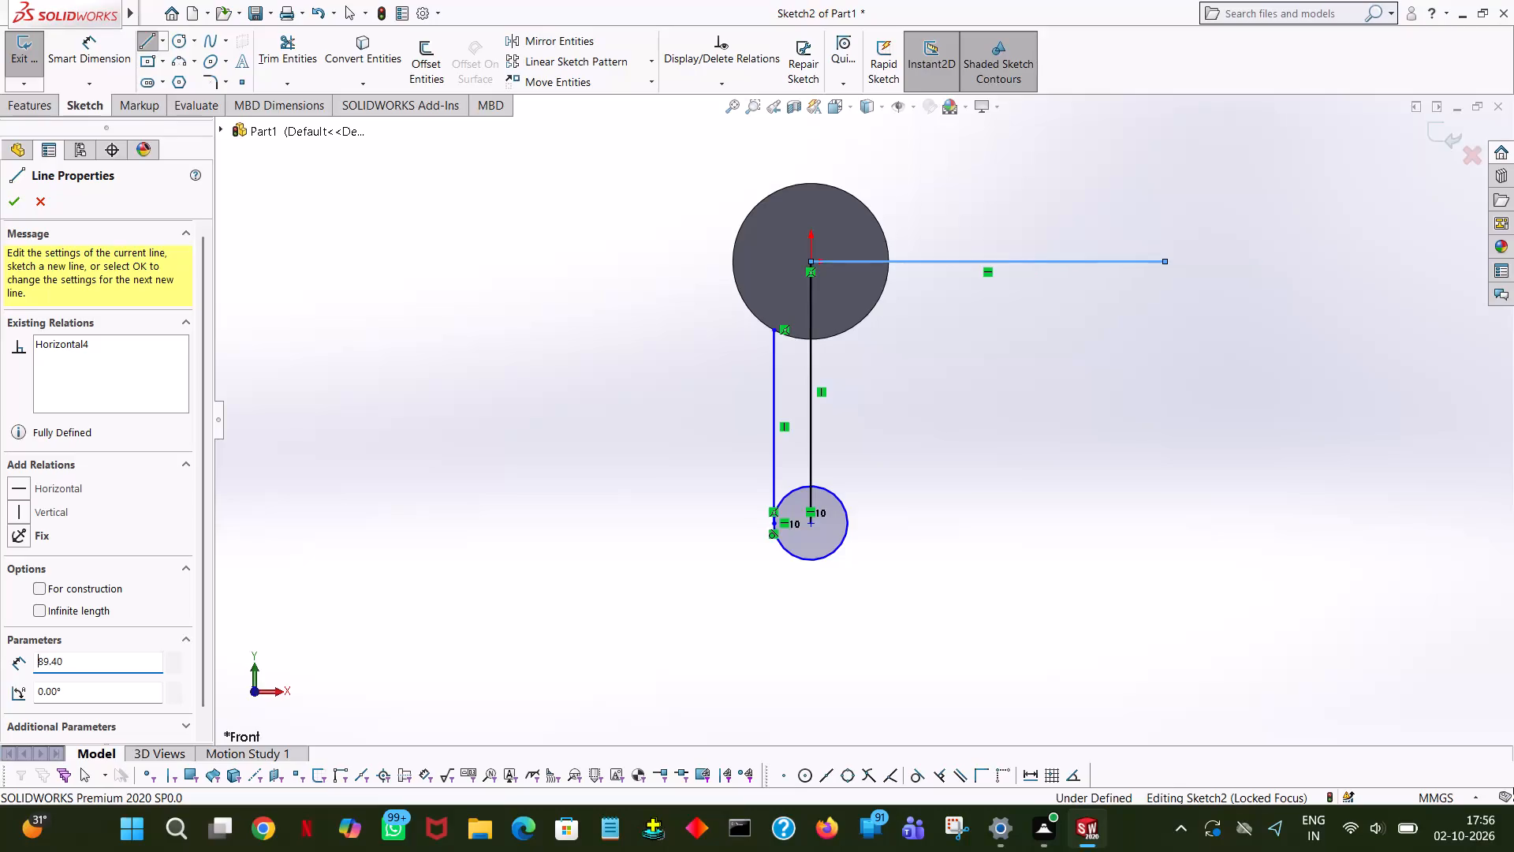
click(1167, 314)
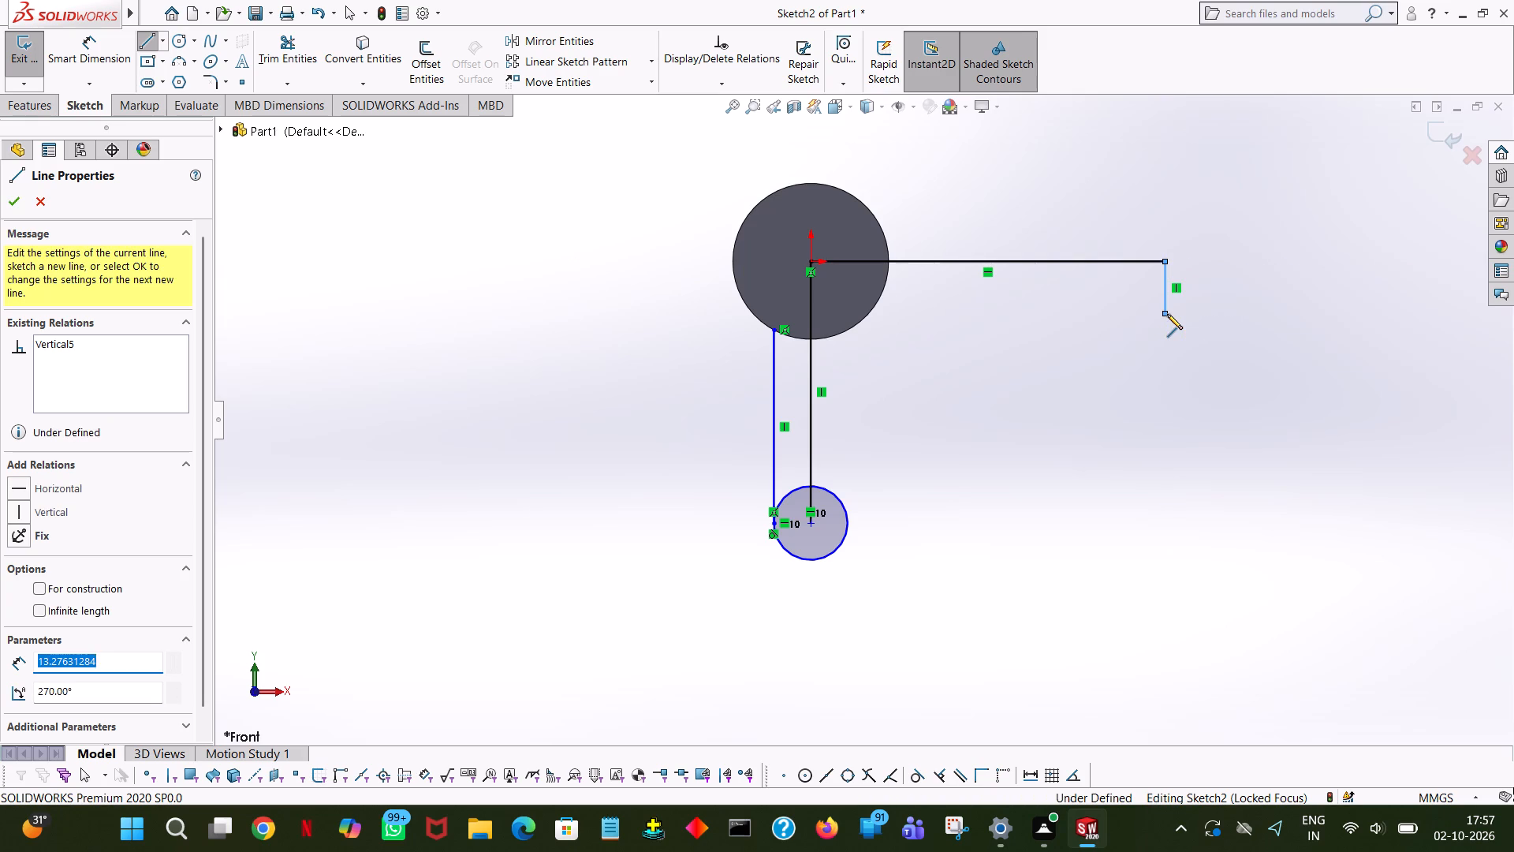
text(3.6)
key(Return)
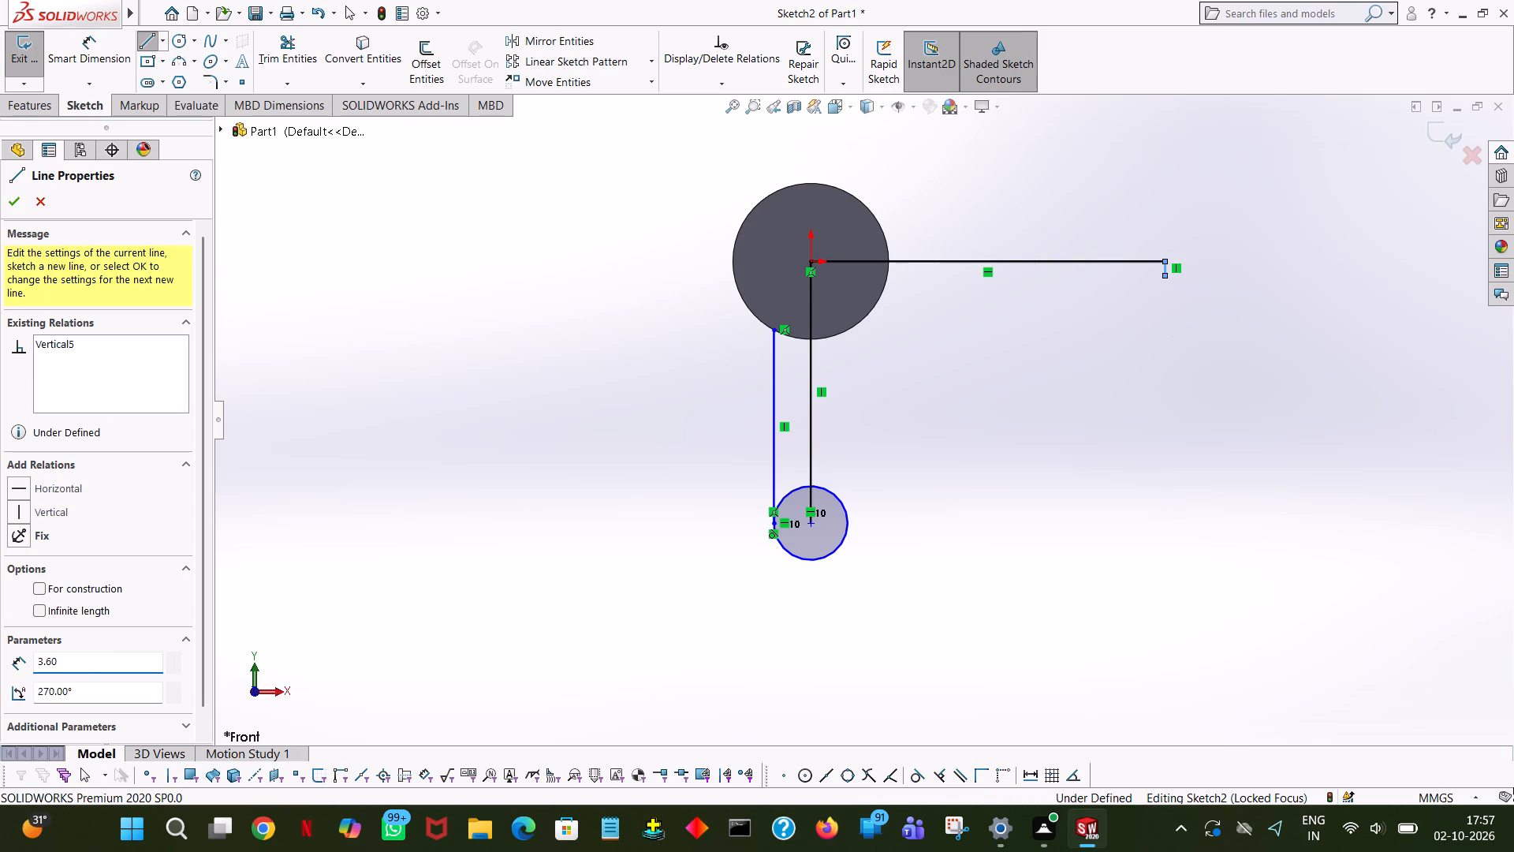
right_click(1167, 314)
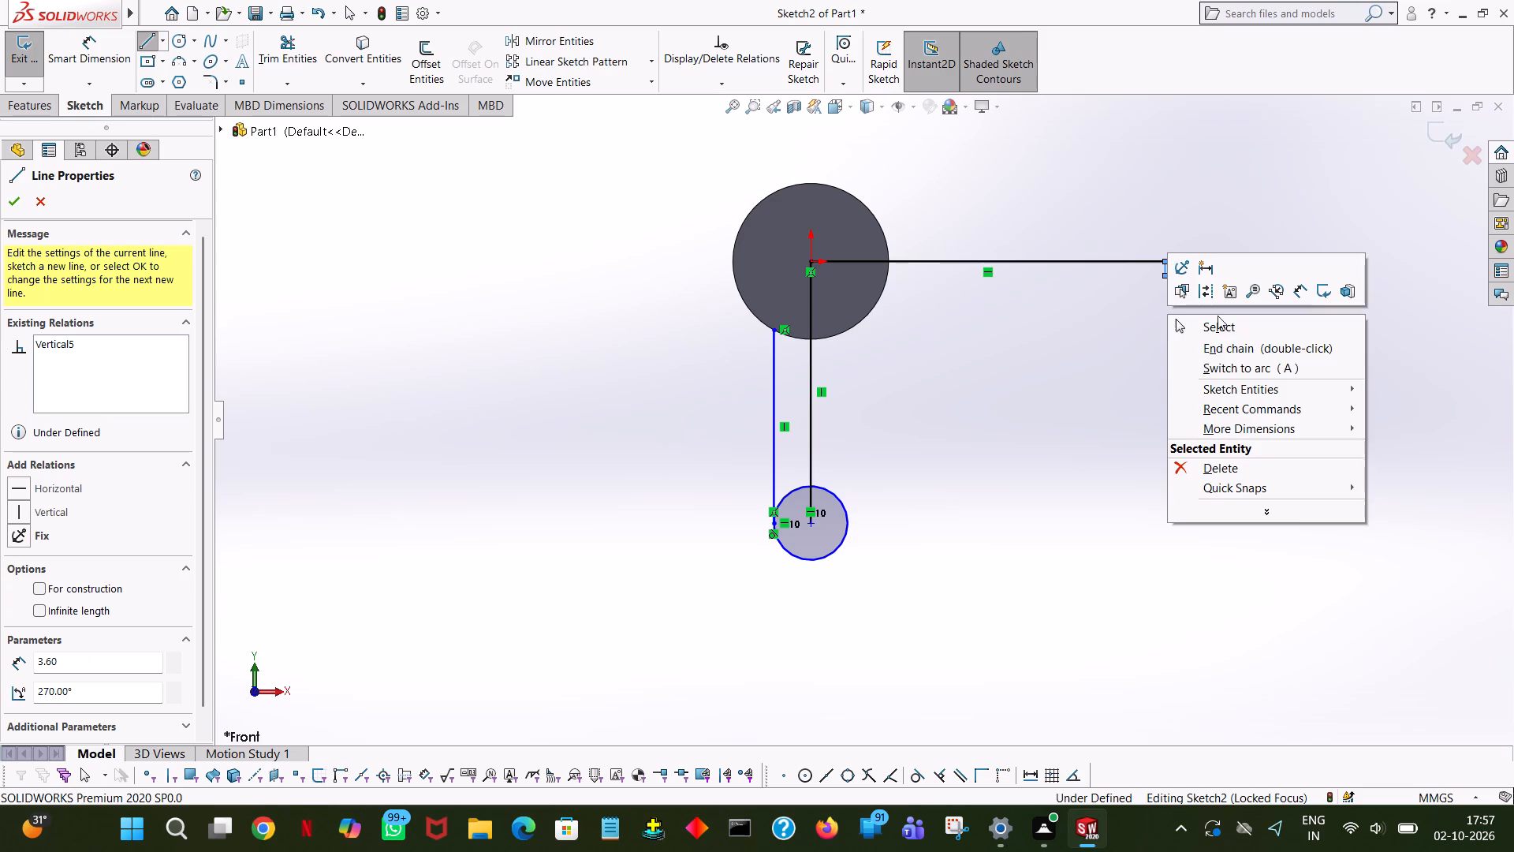
click(1239, 330)
Sketch a circle with a 9 mm radius centred on the lower end of the 3.6 mm vertical line.
ctrl+scroll(1217, 293, down, 1)
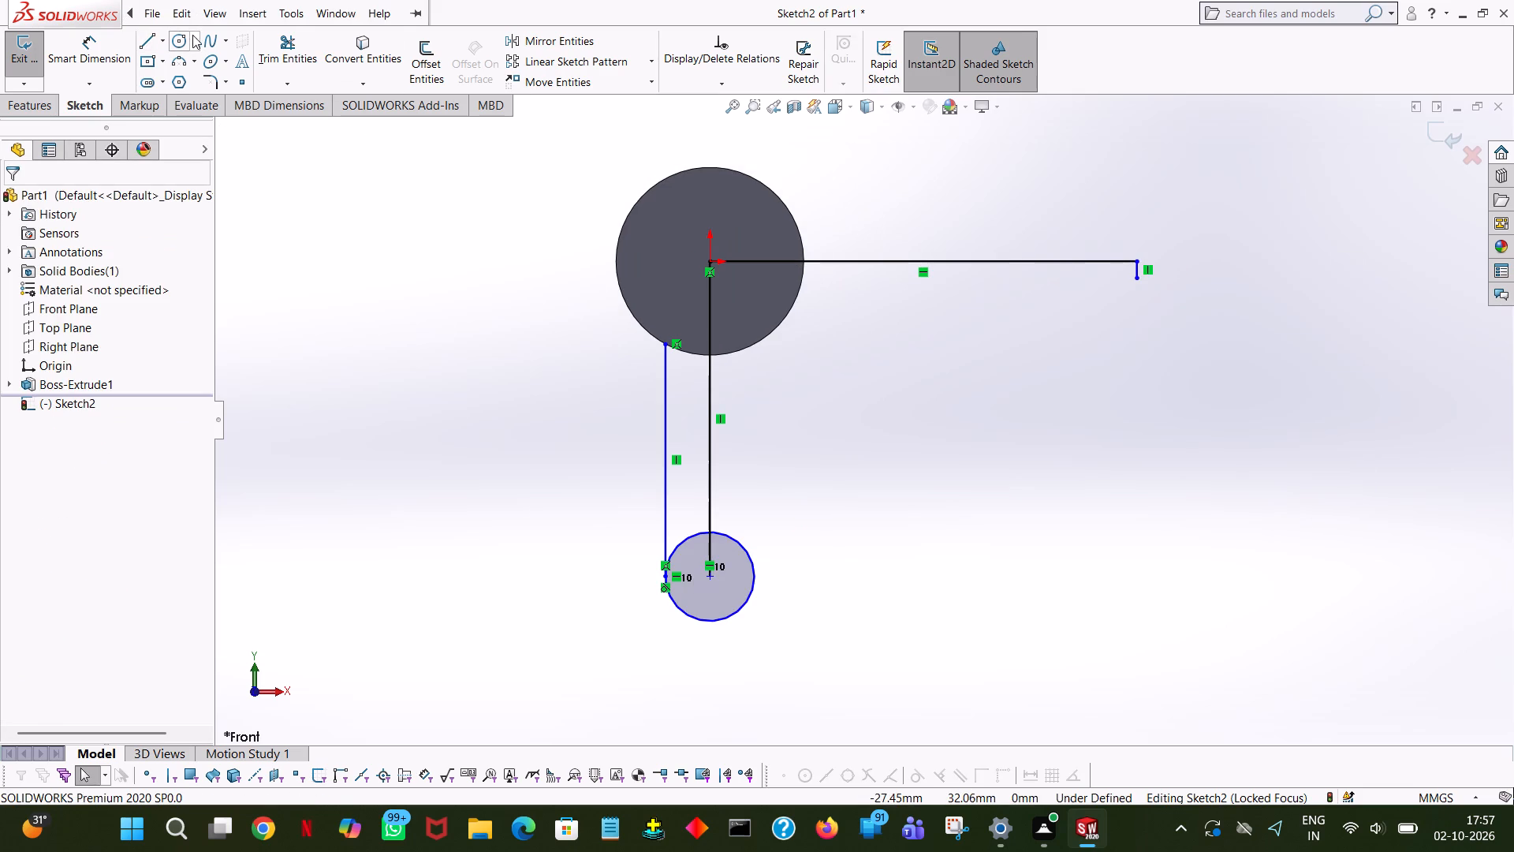
click(178, 36)
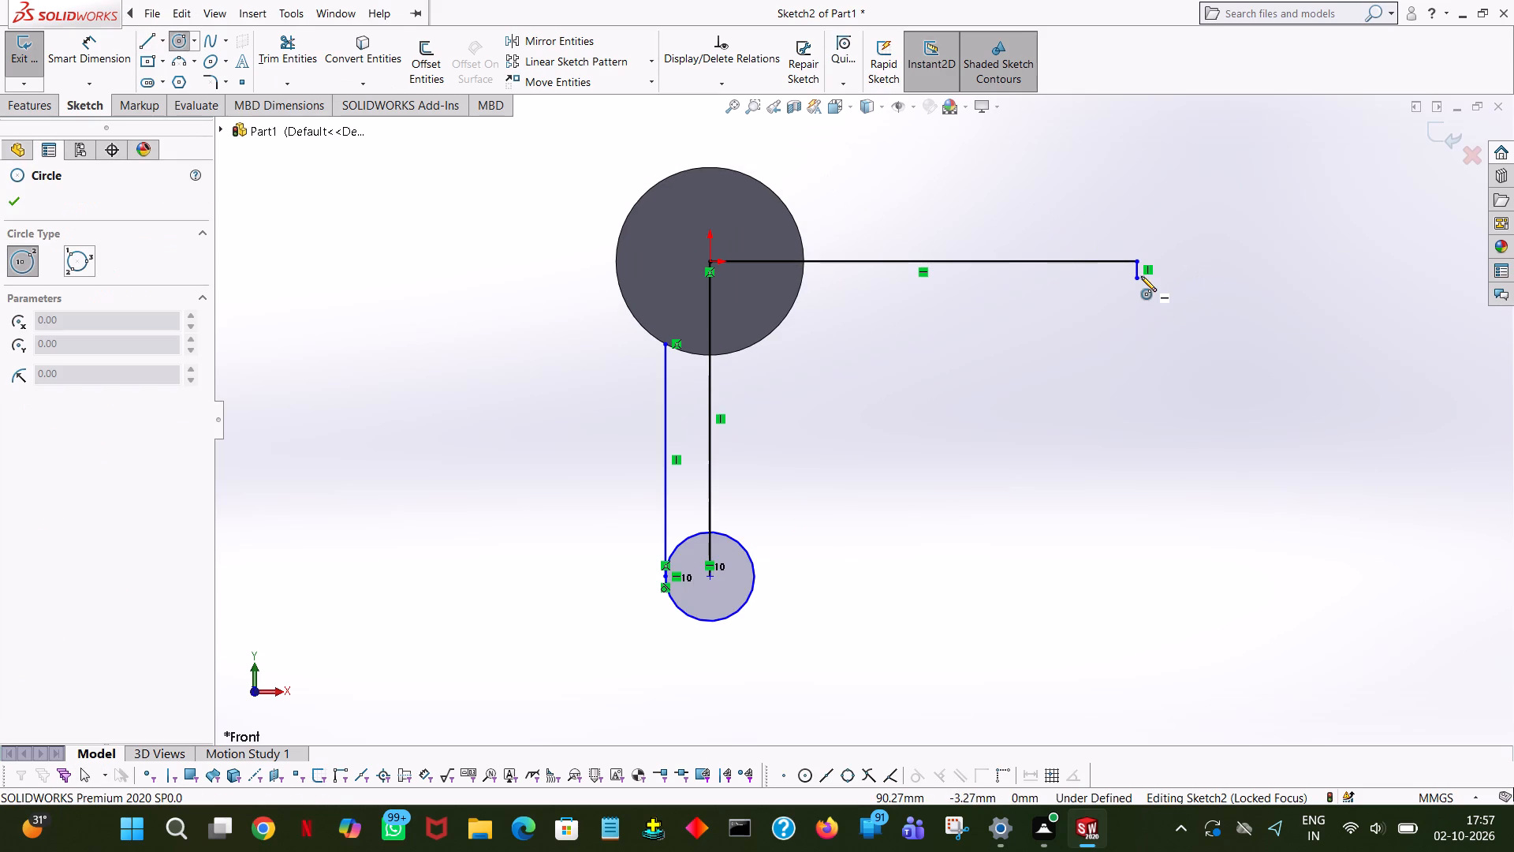
click(1137, 277)
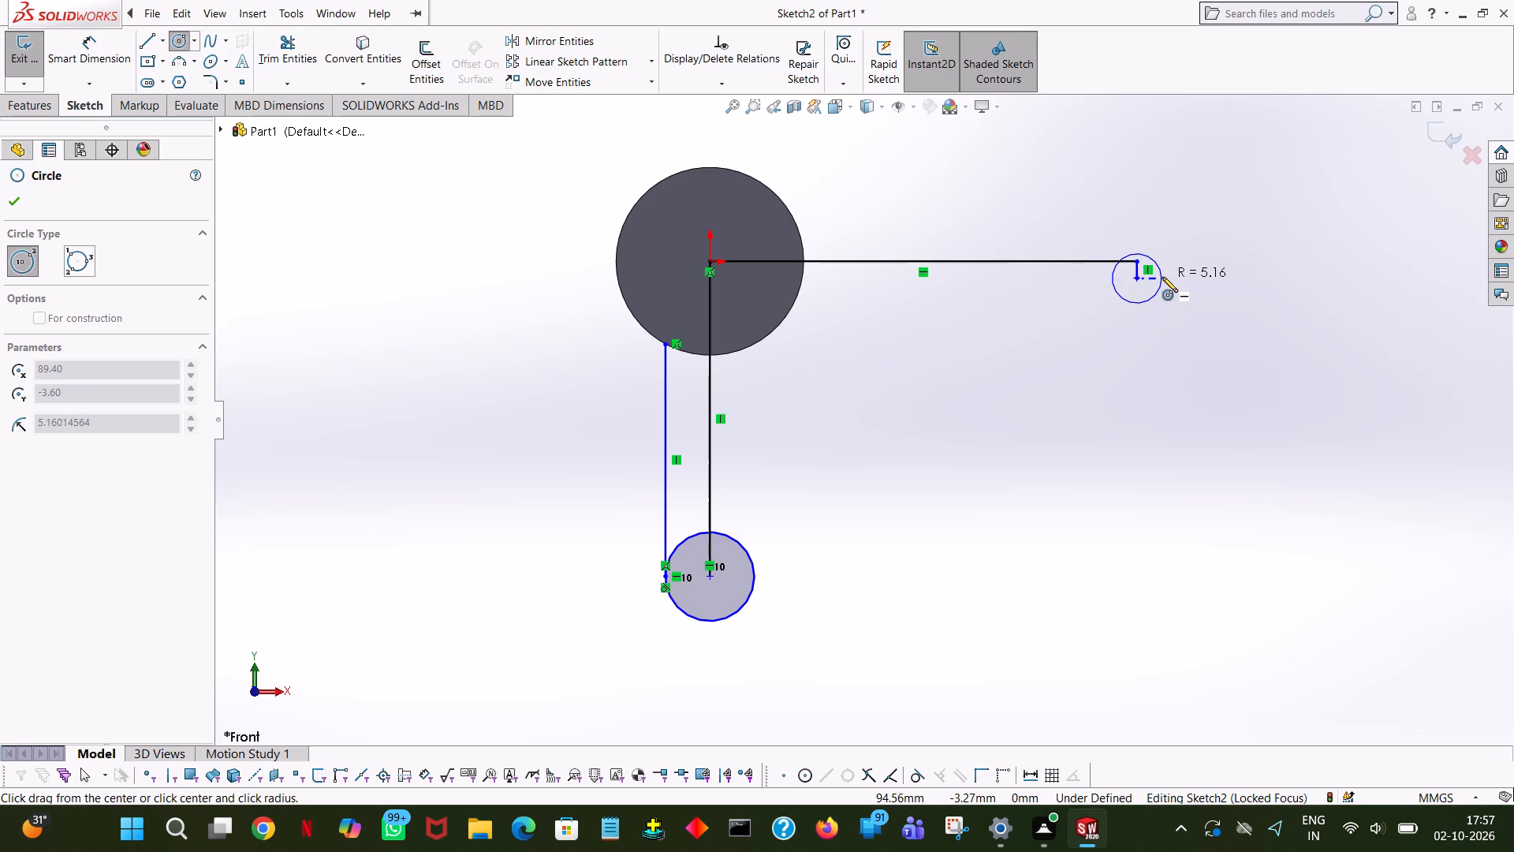
click(1162, 277)
key(9)
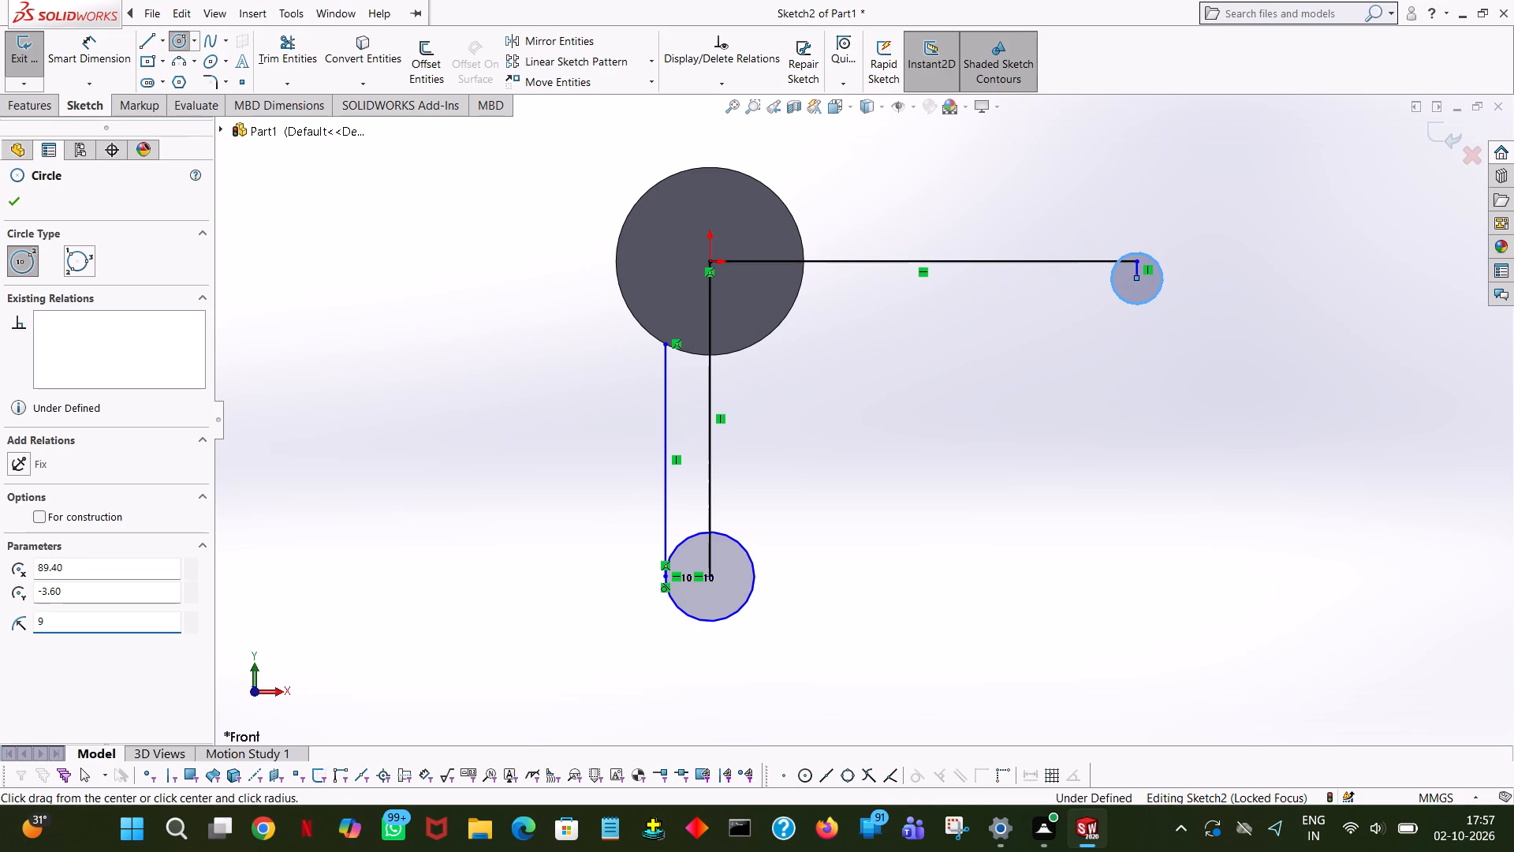
key(Return)
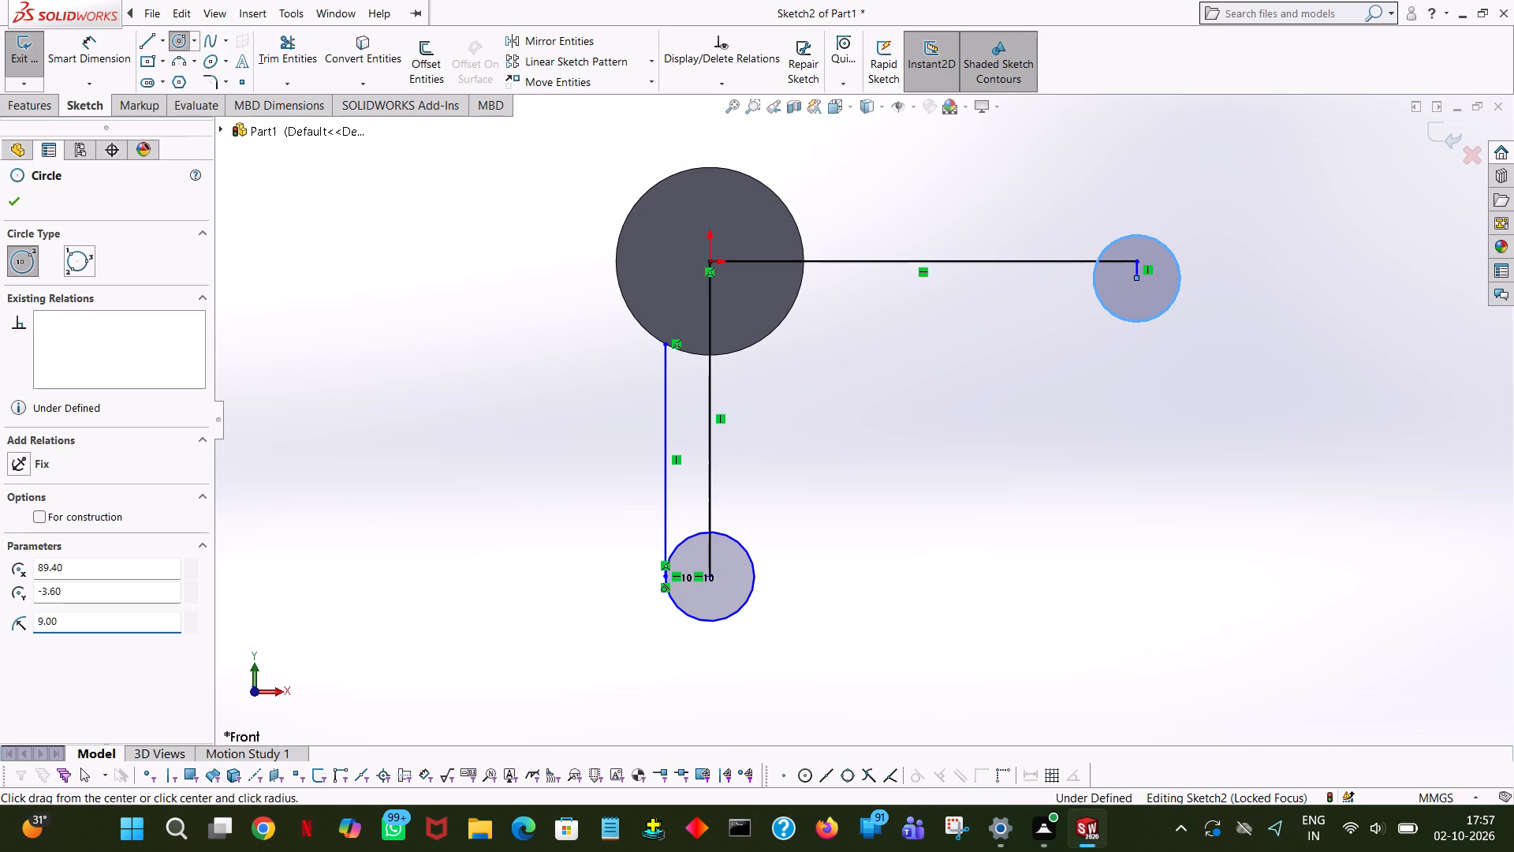
right_click(1031, 339)
click(1047, 349)
click(1020, 349)
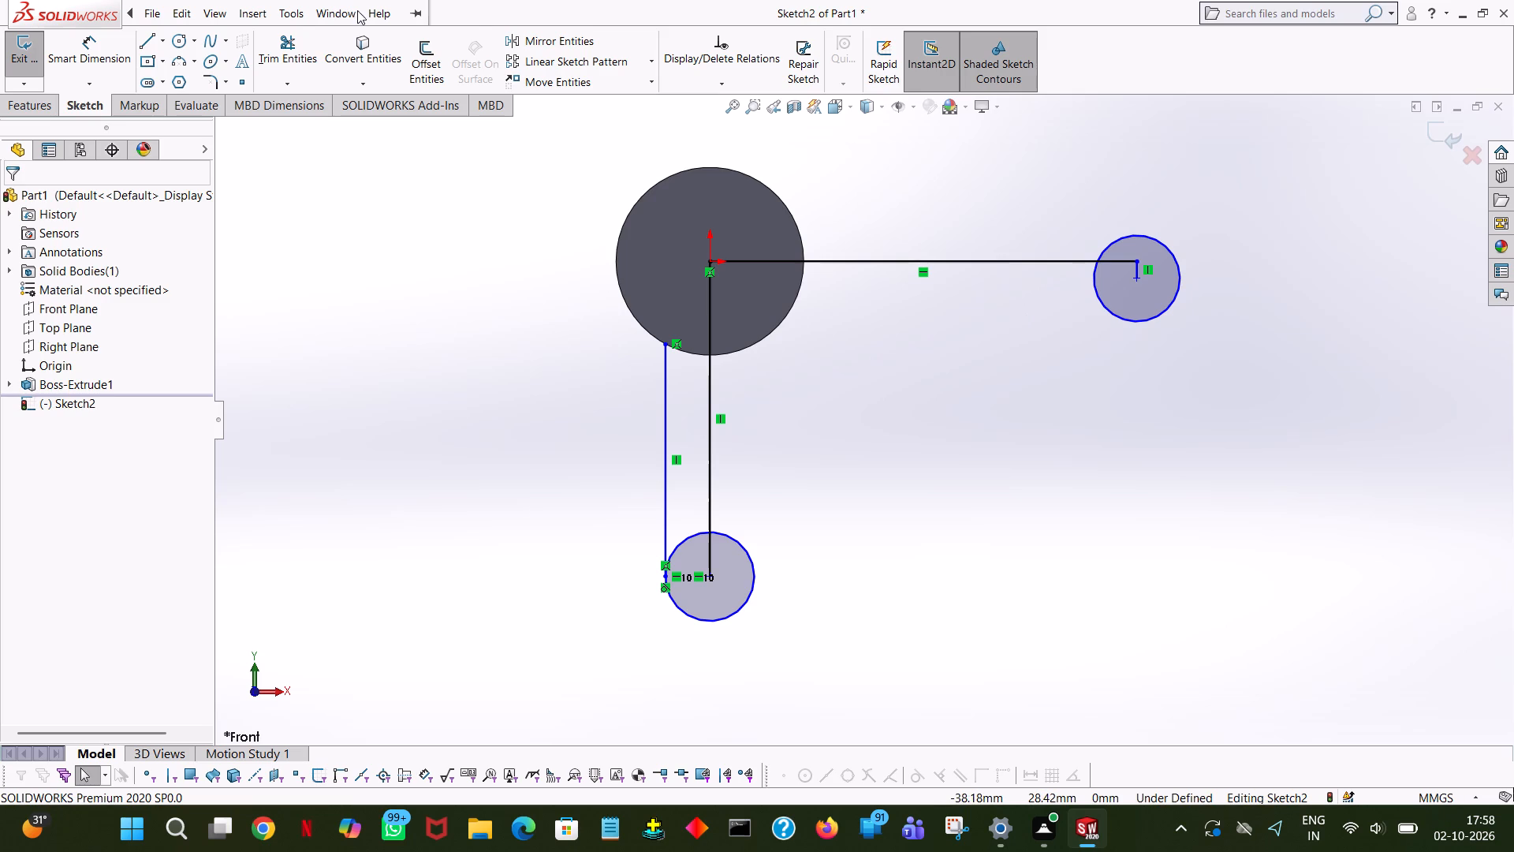
Start a new line from the lower-right part of the bottom circle's circumference.
click(141, 41)
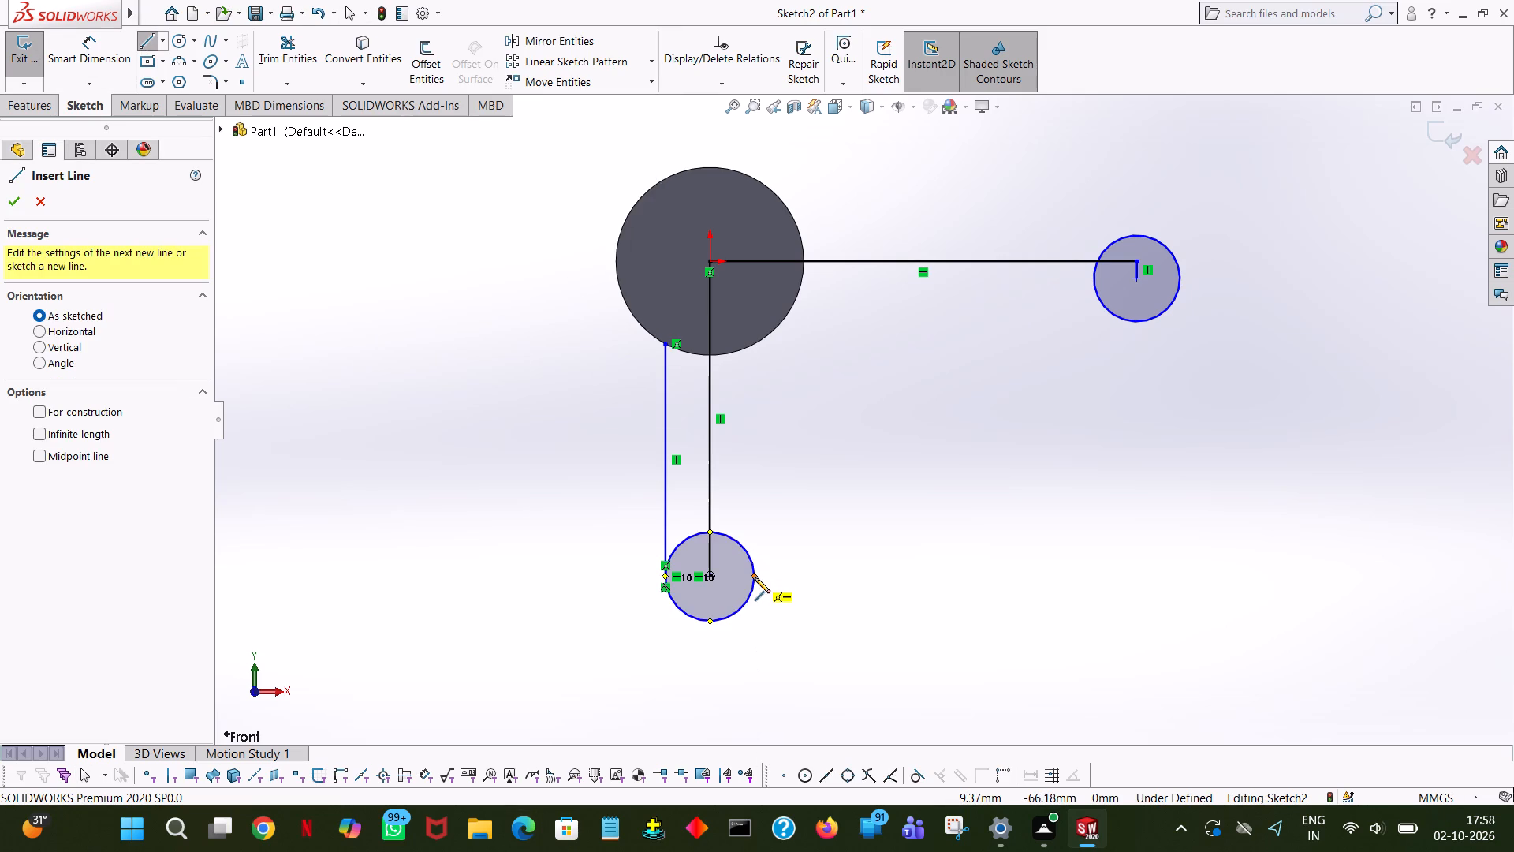
click(735, 612)
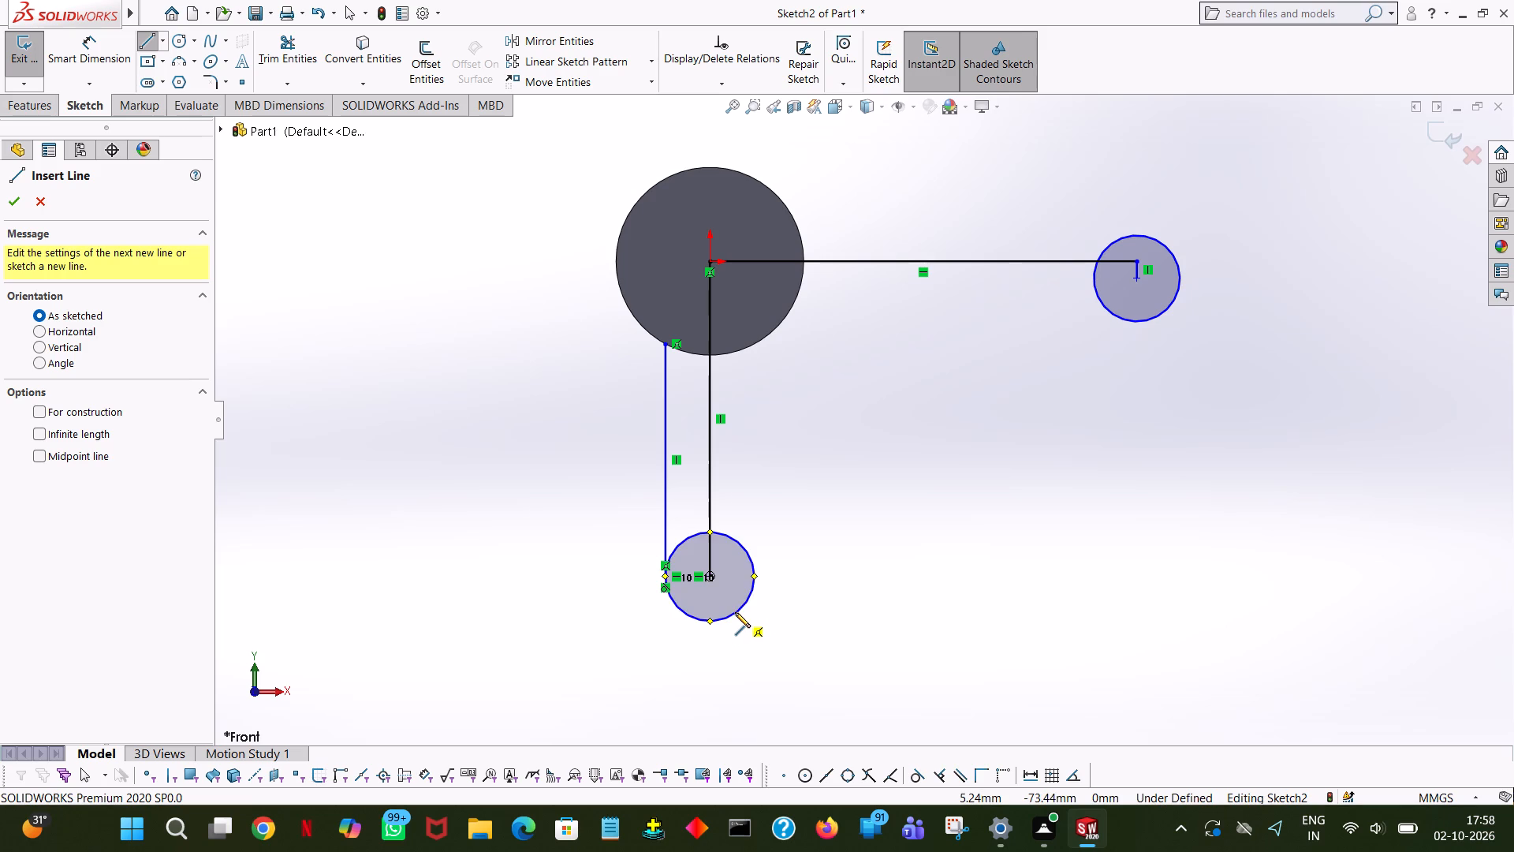
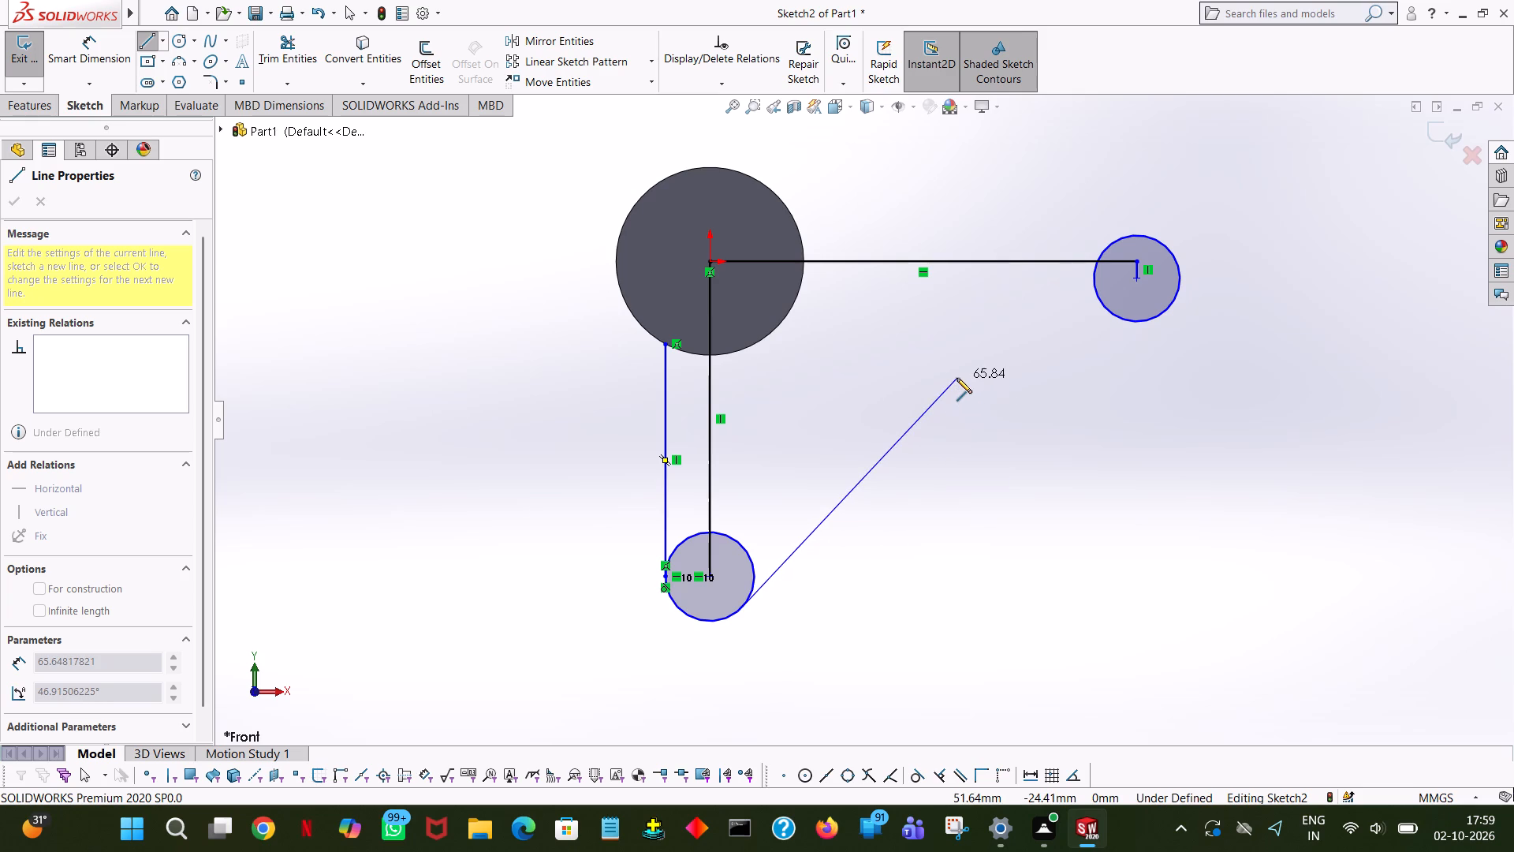
Finish the sloping line tangent to the bottom circle, about 65.6 mm long and rising rightward at about 47°.
click(957, 378)
right_click(957, 378)
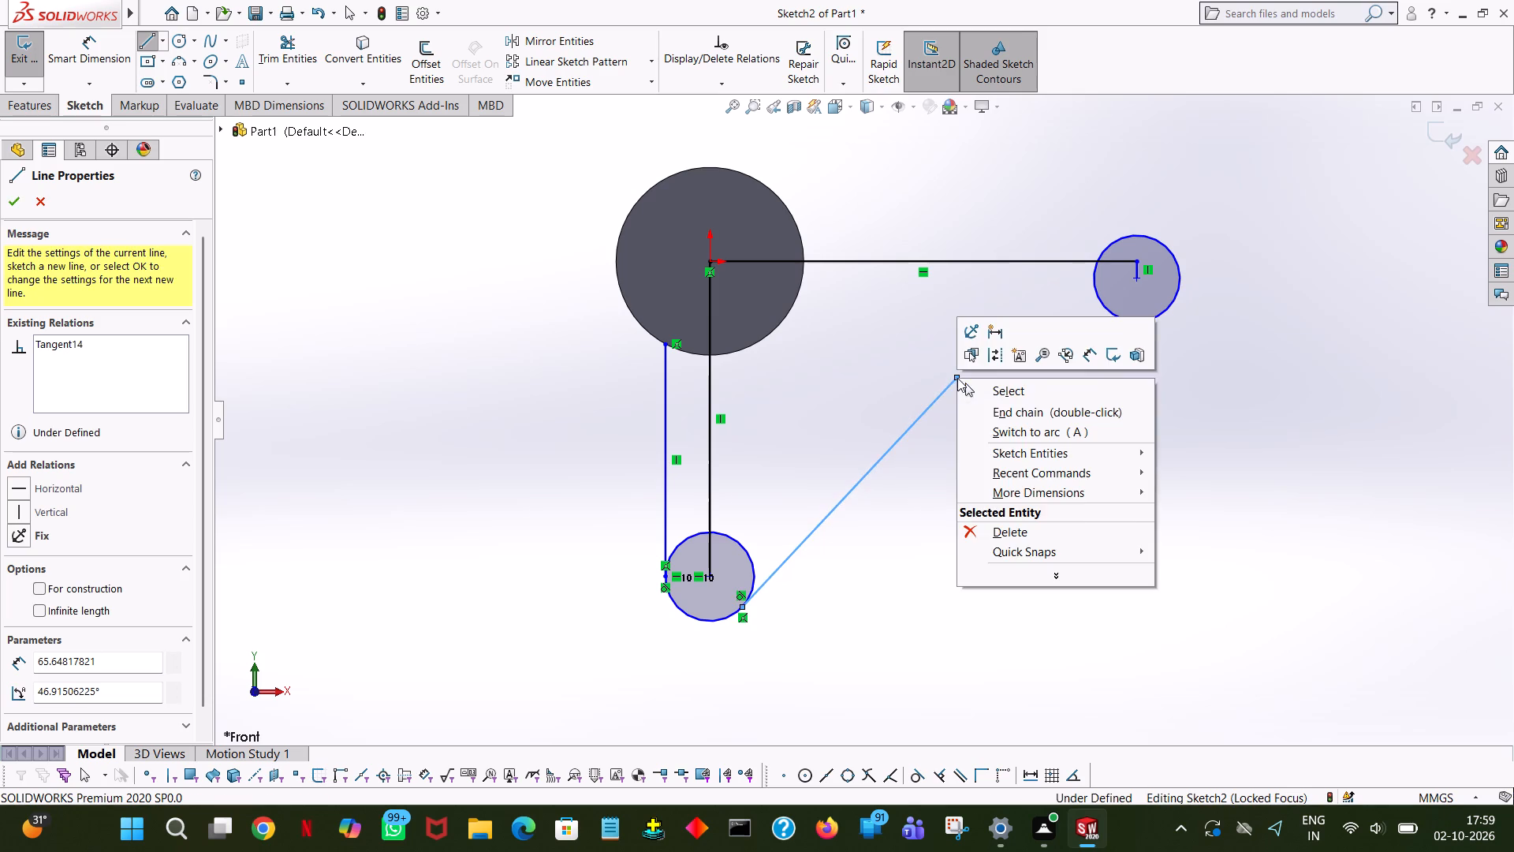
click(969, 388)
click(930, 401)
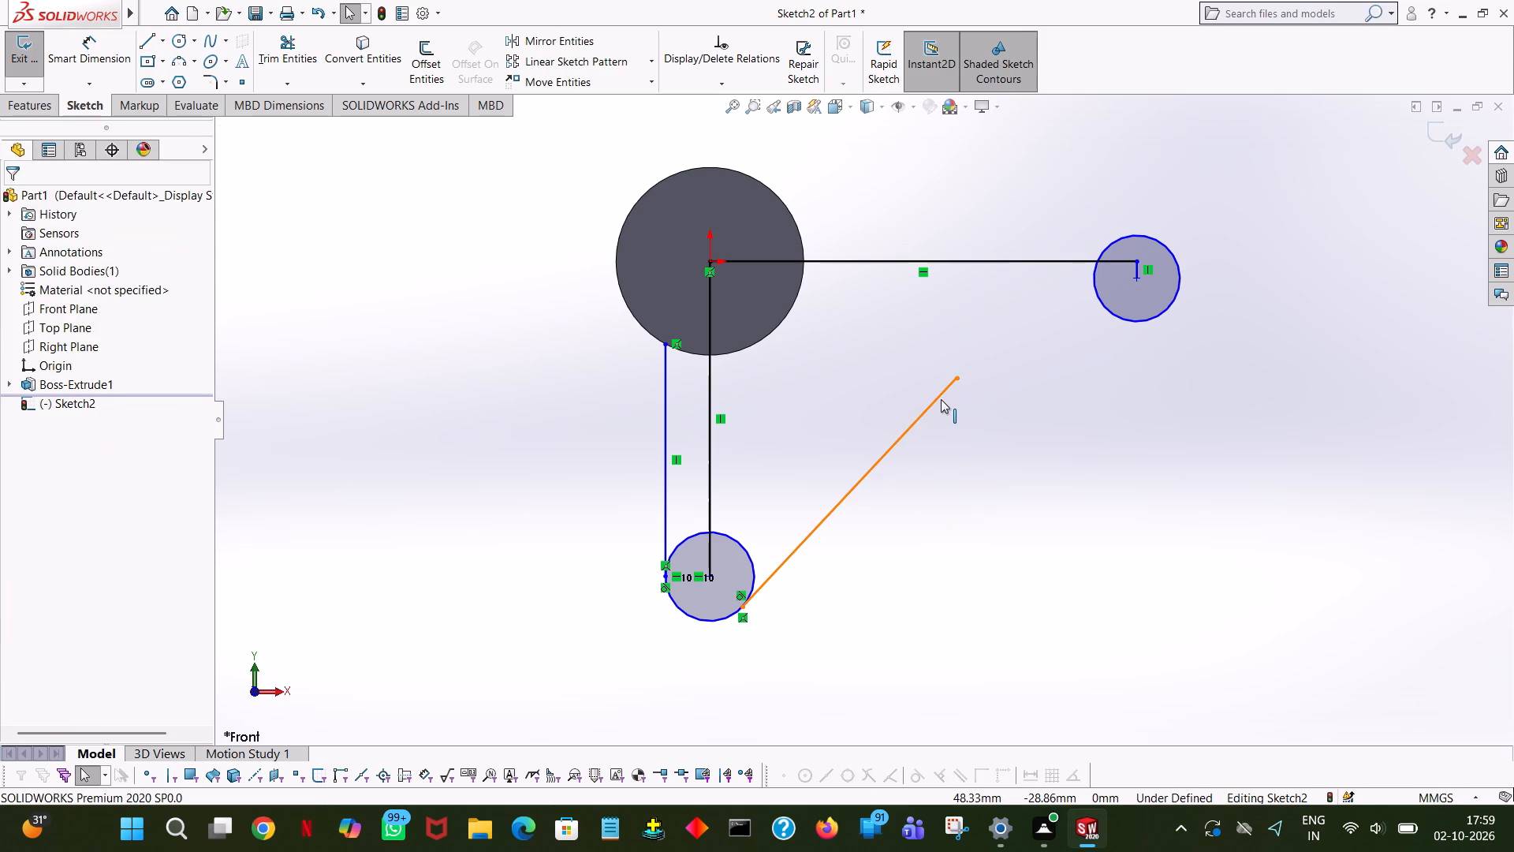
Set the sloping tangent line's angle to 40°.
click(941, 399)
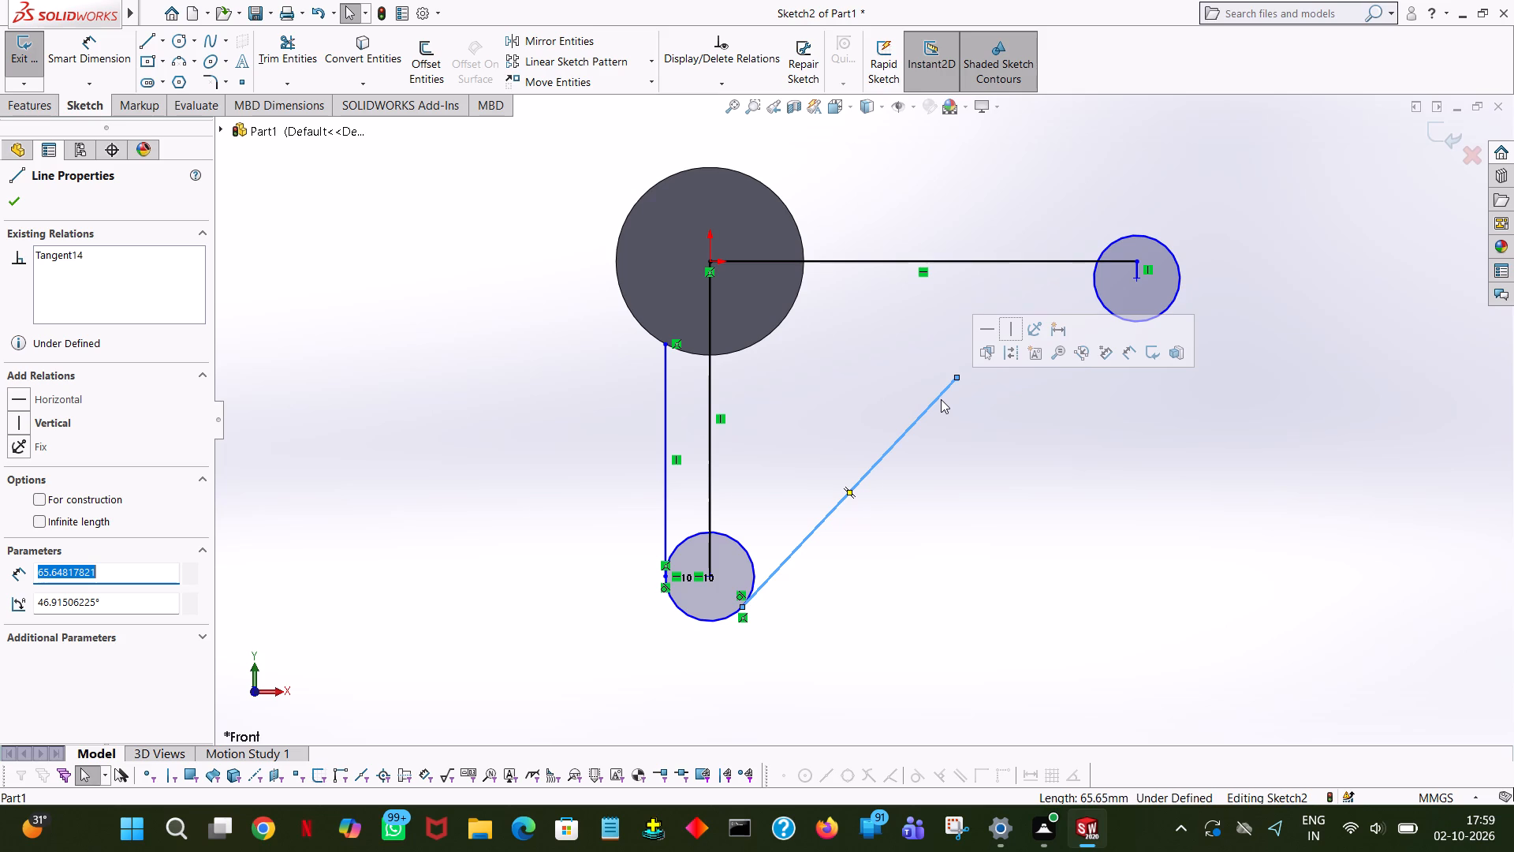
triple_click(101, 607)
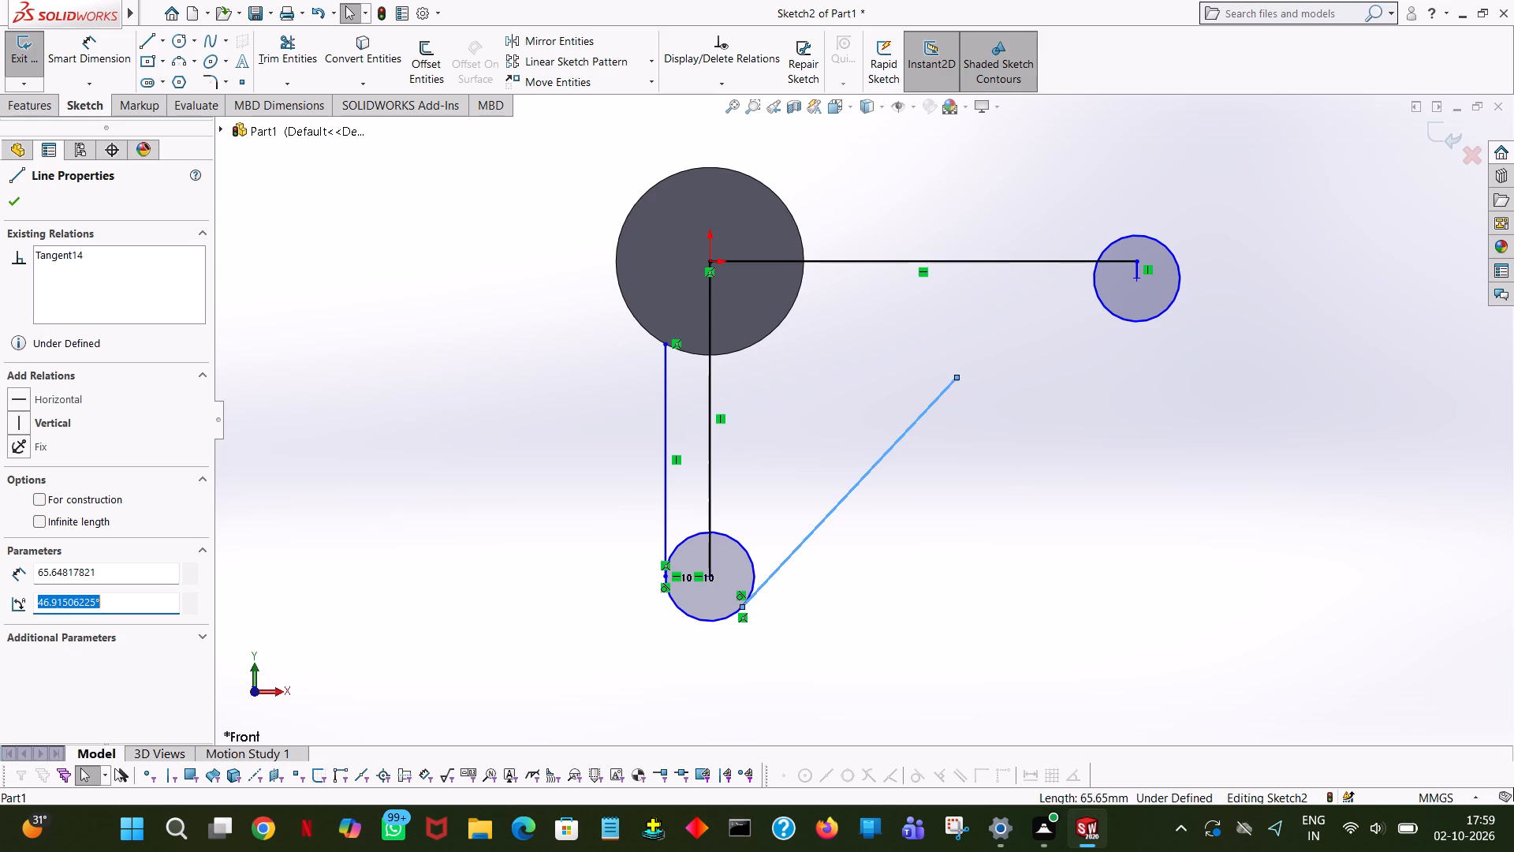
drag(103, 607, 0, 617)
text(40)
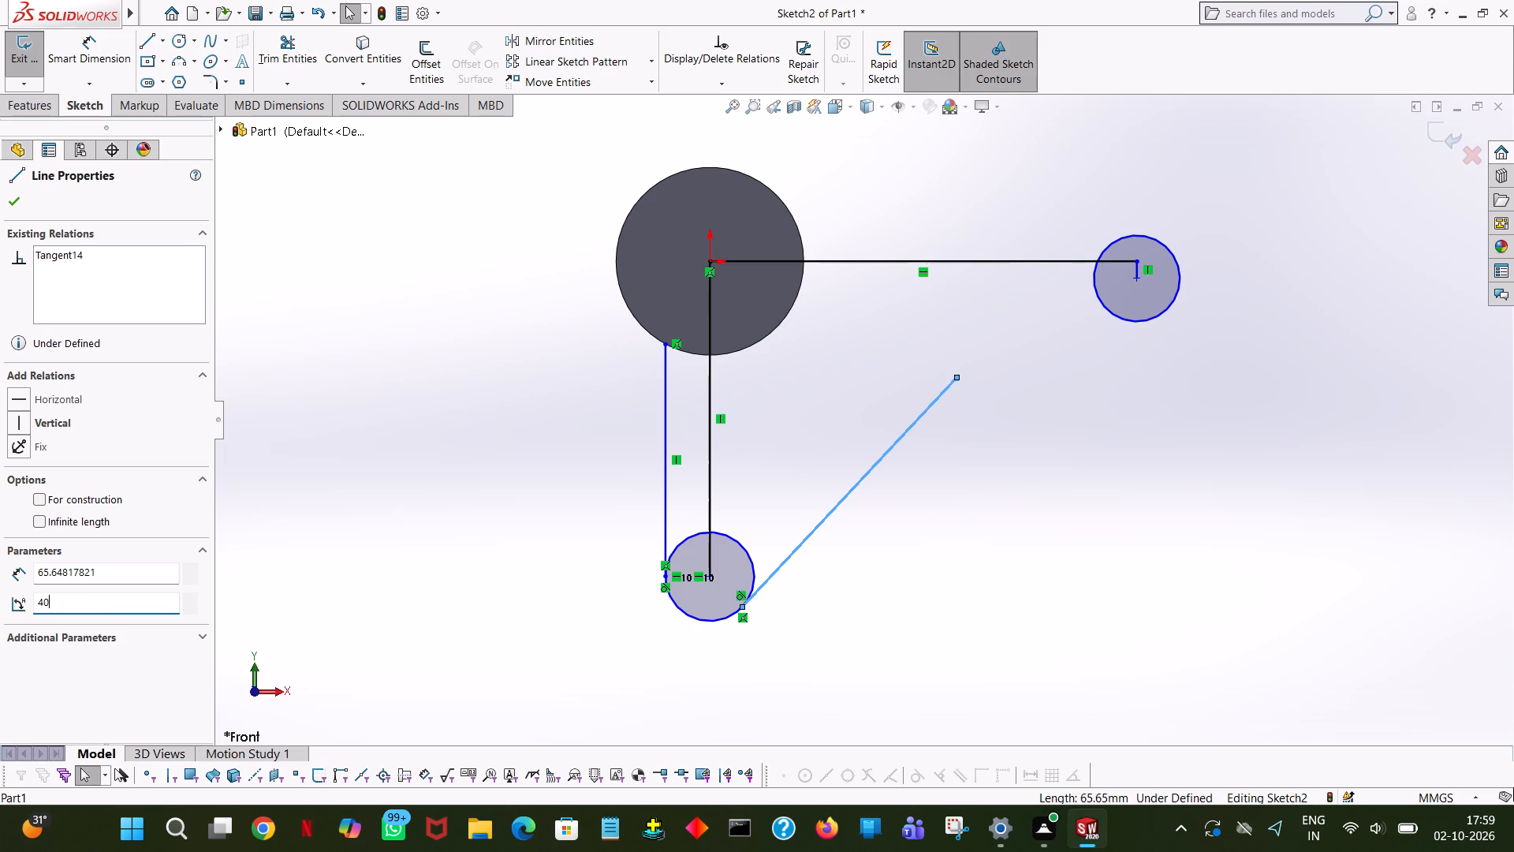
key(Return)
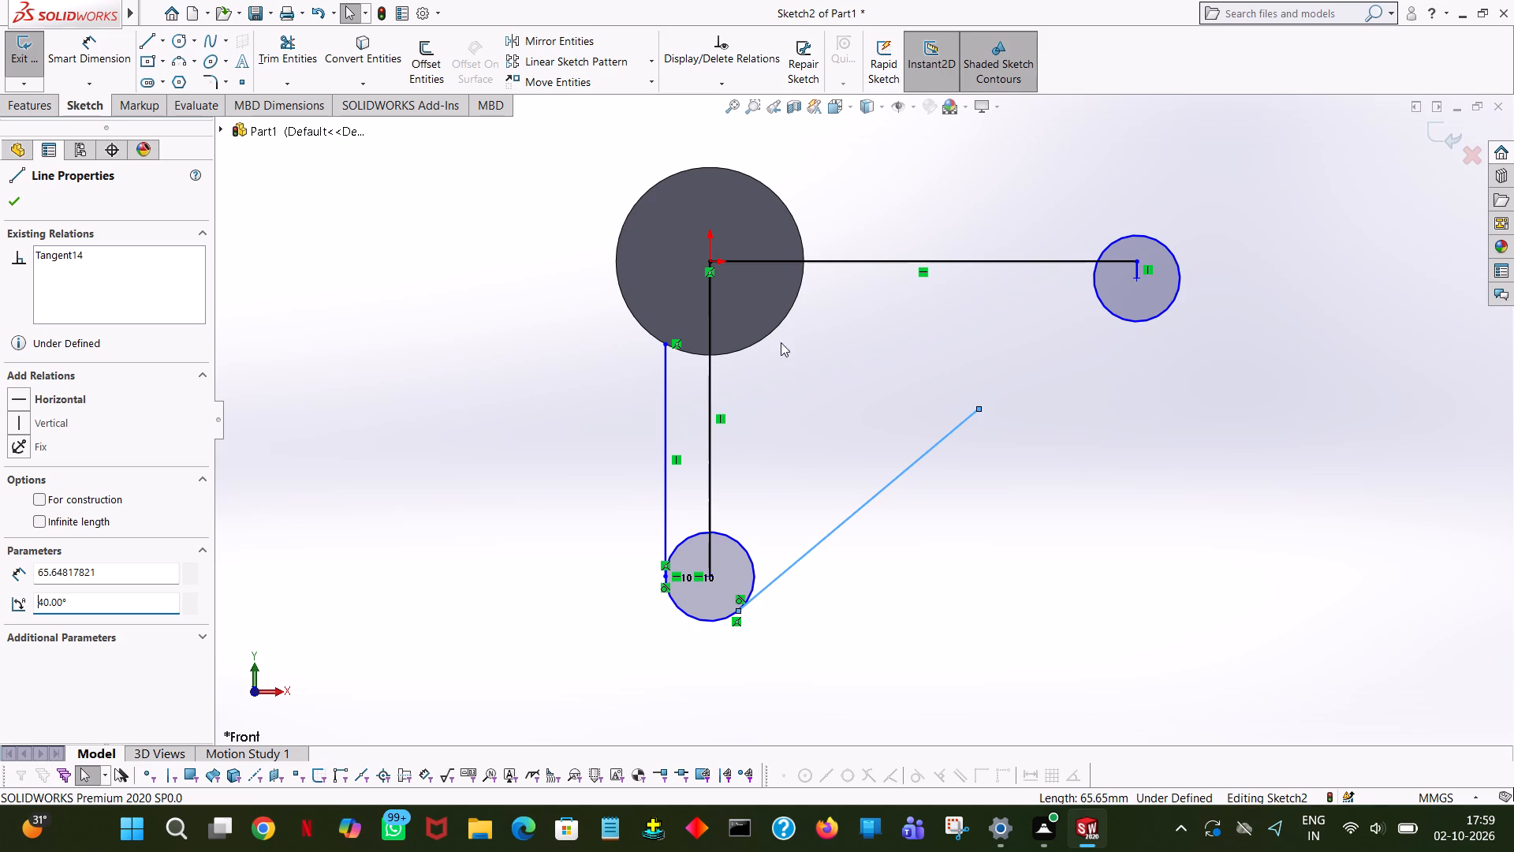
click(898, 476)
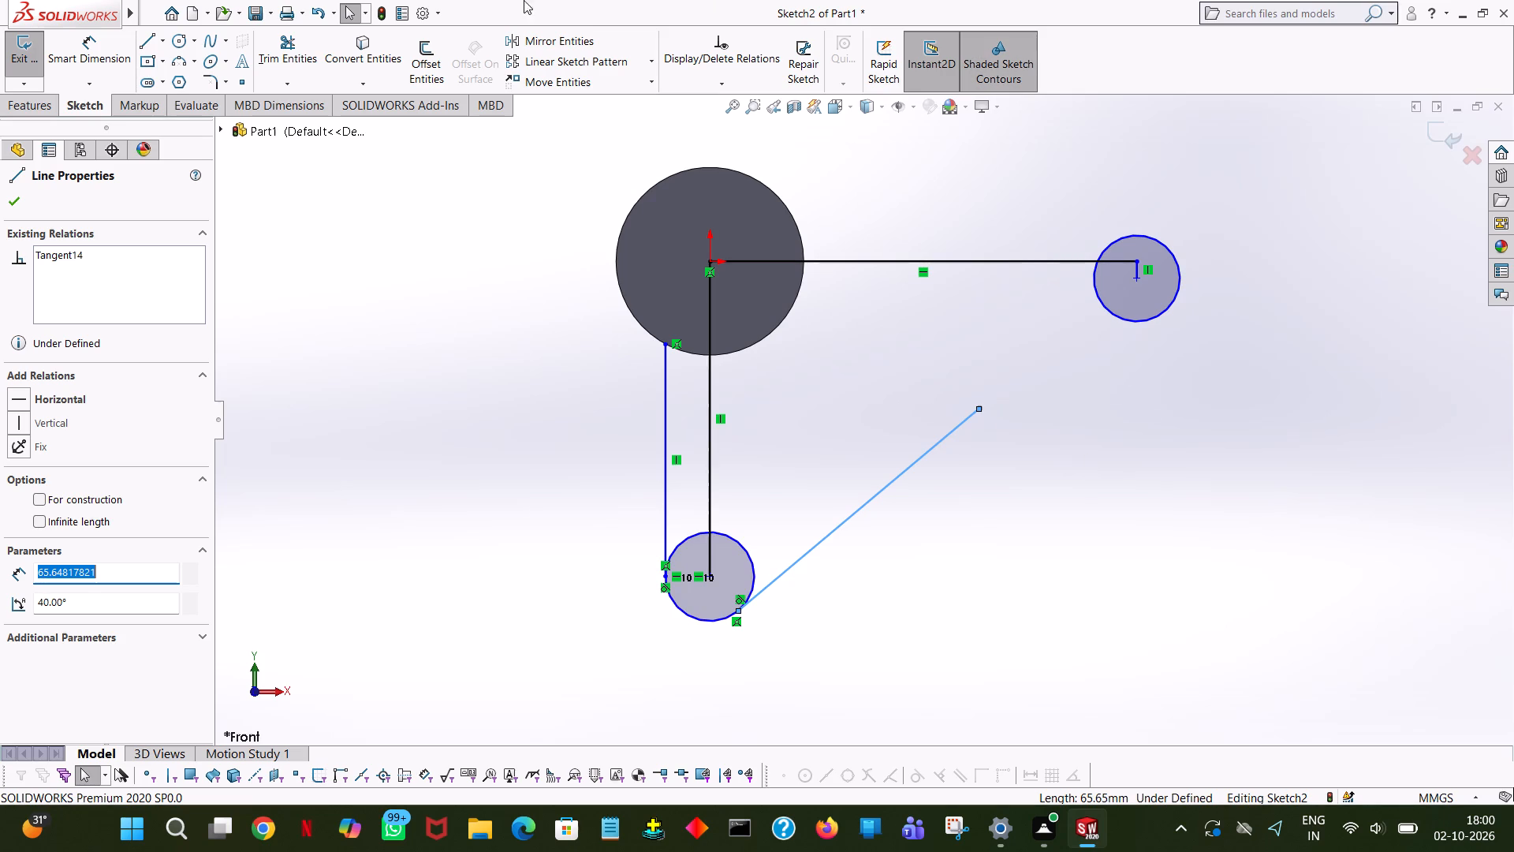
click(9, 198)
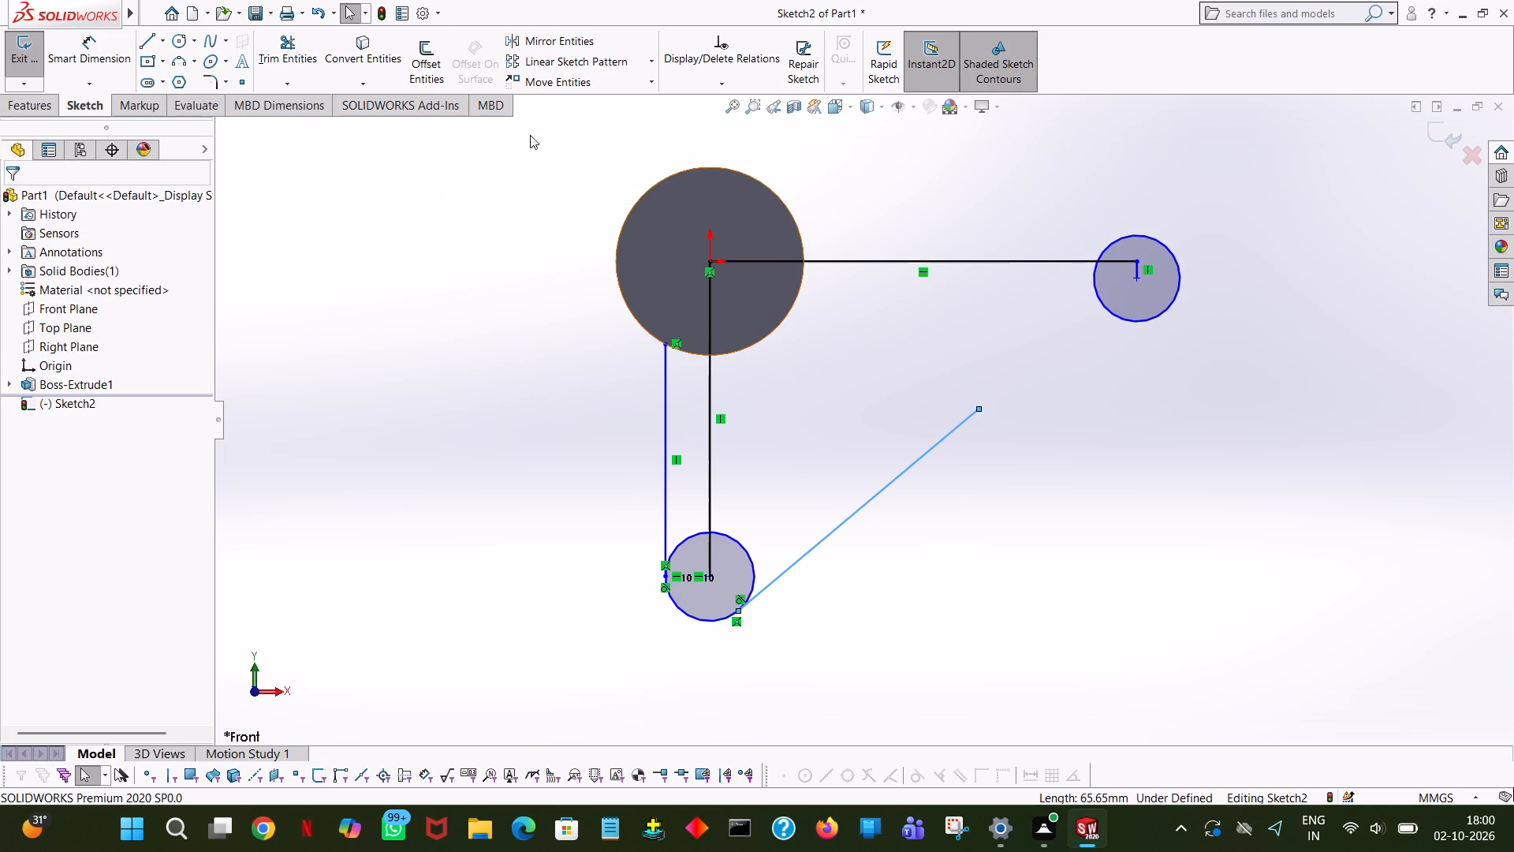
Trim away the short vertical line inside the right circle and the whole horizontal line from the origin, using Trim to closest.
click(319, 48)
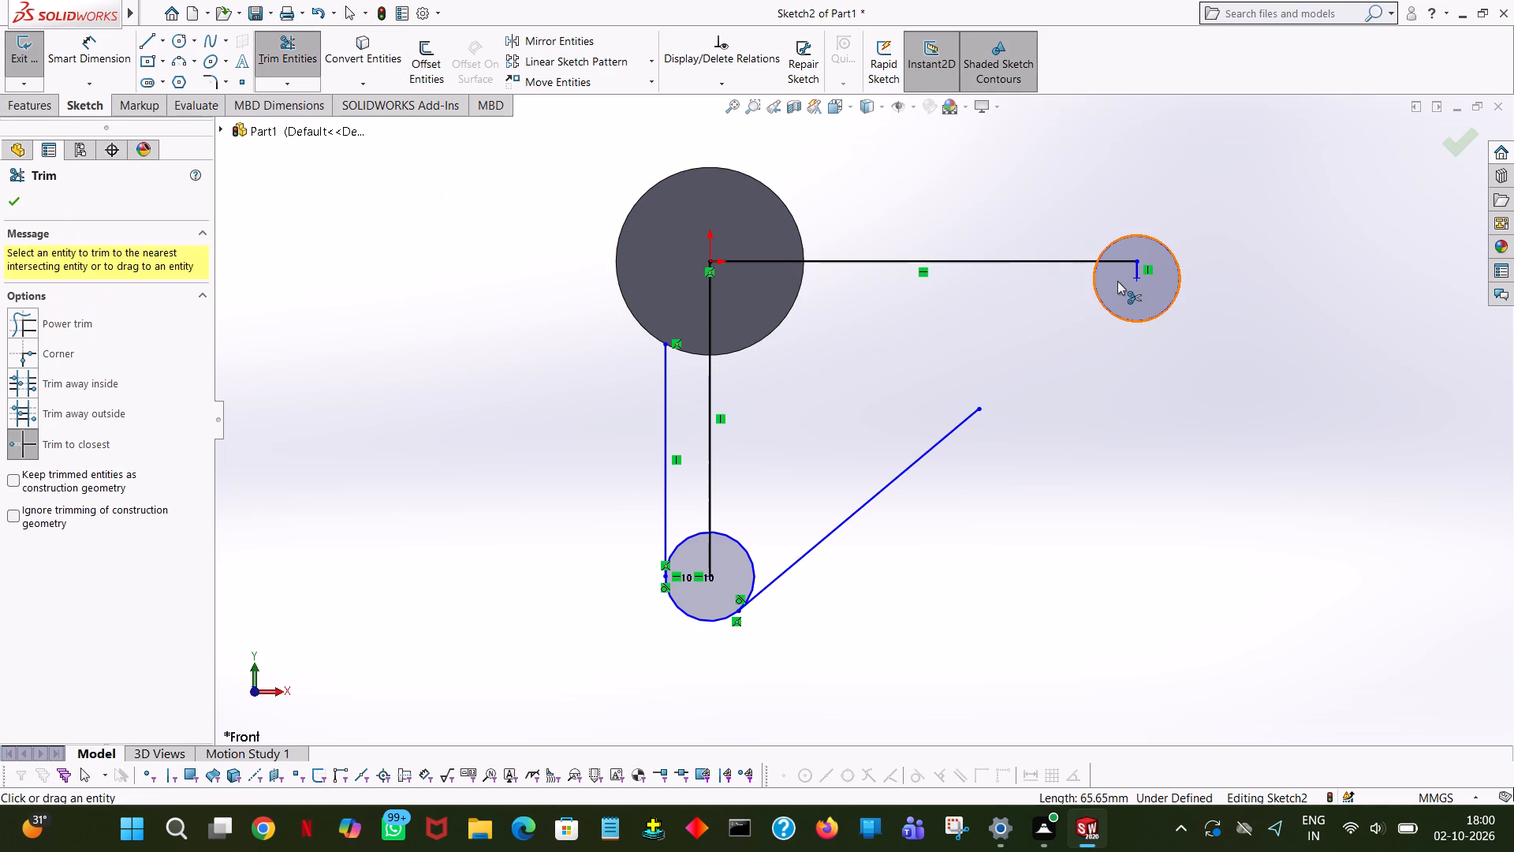
double_click(1138, 271)
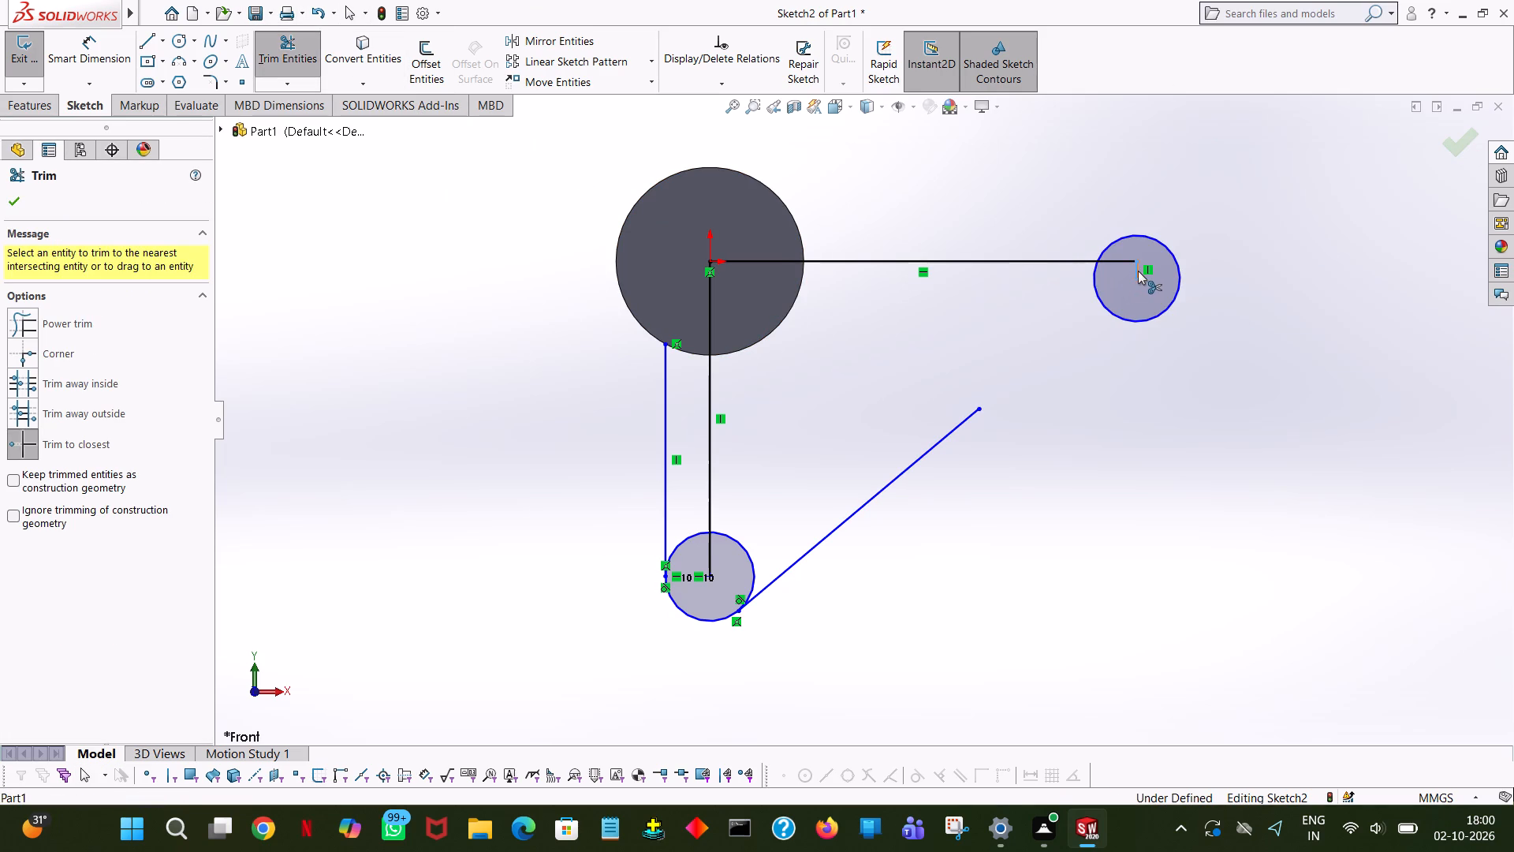
click(1120, 261)
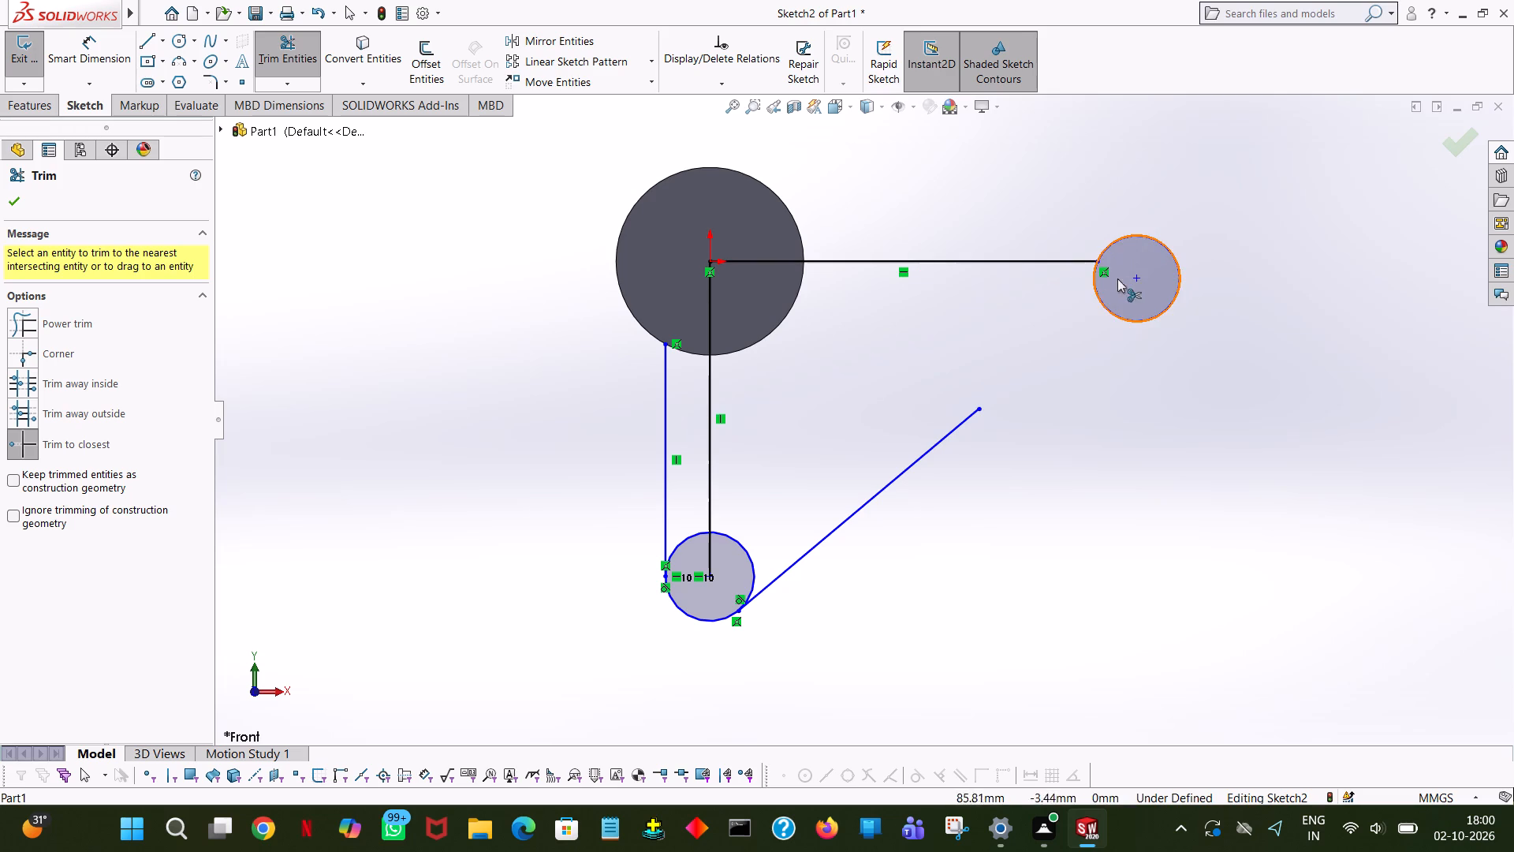
click(1055, 263)
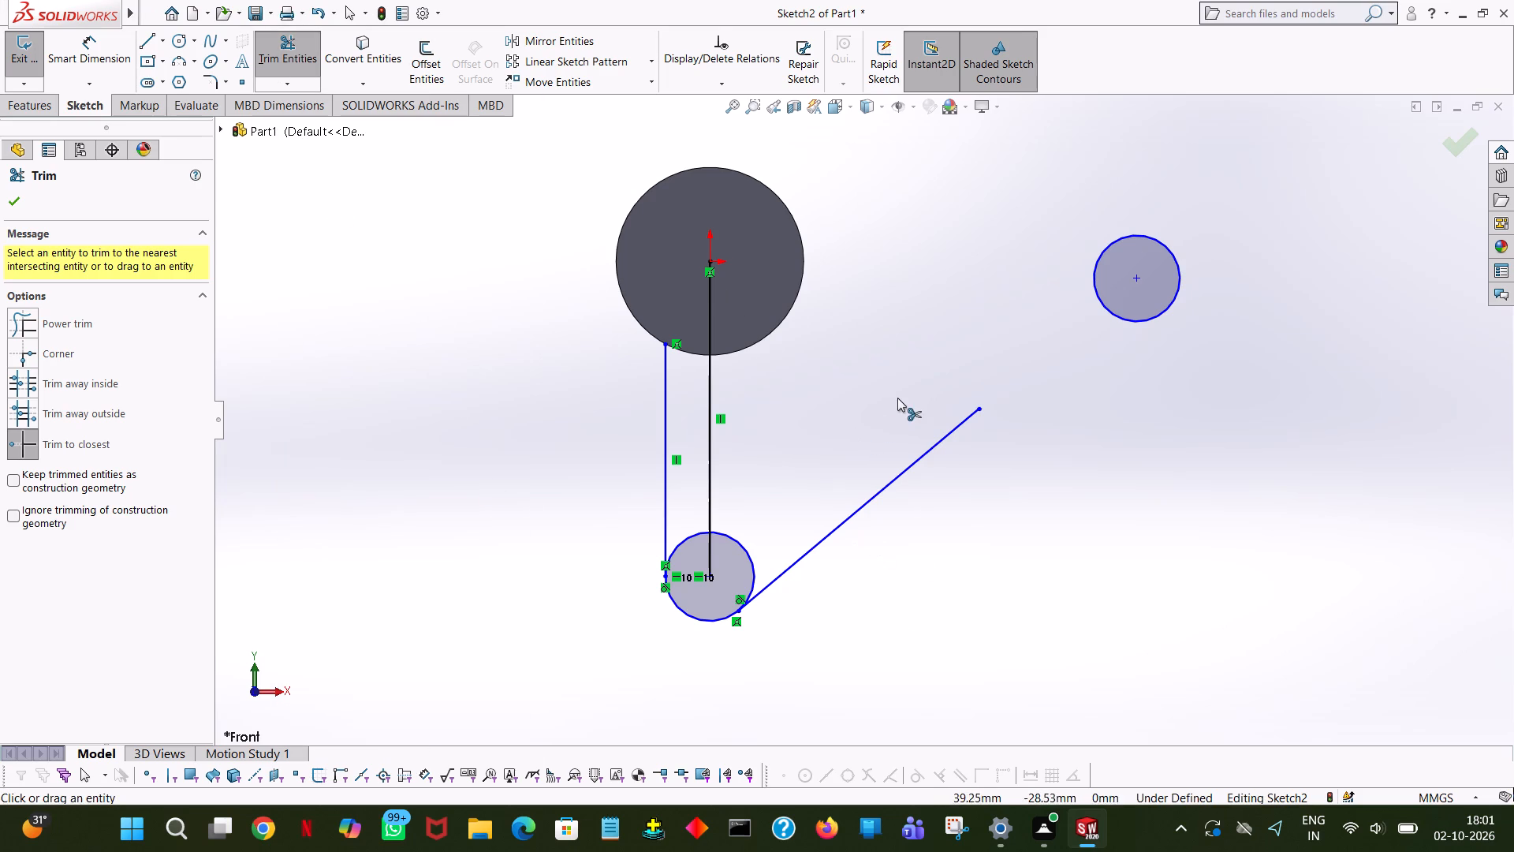
click(14, 203)
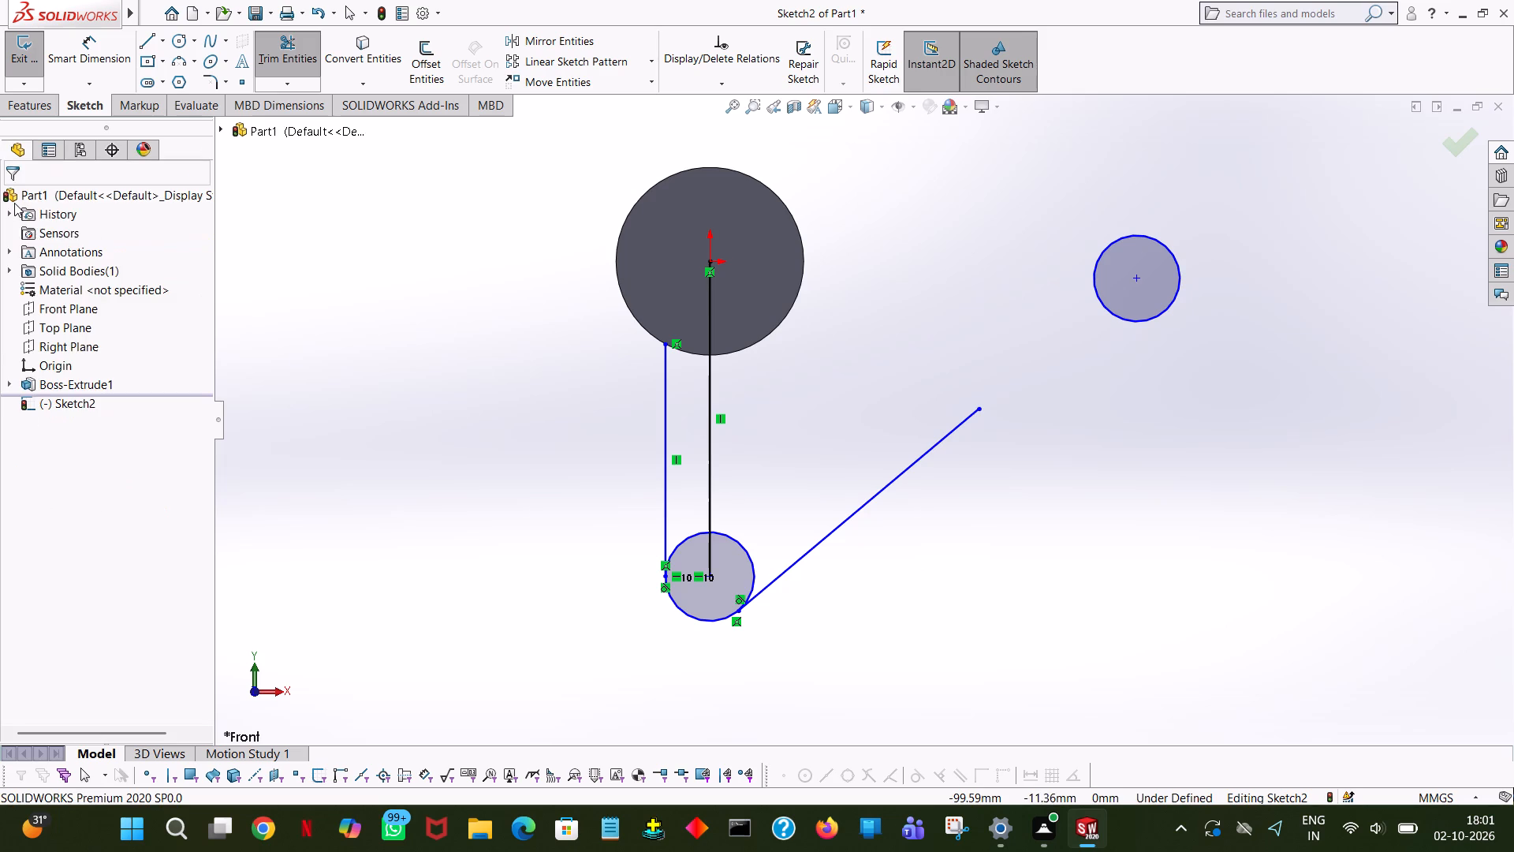
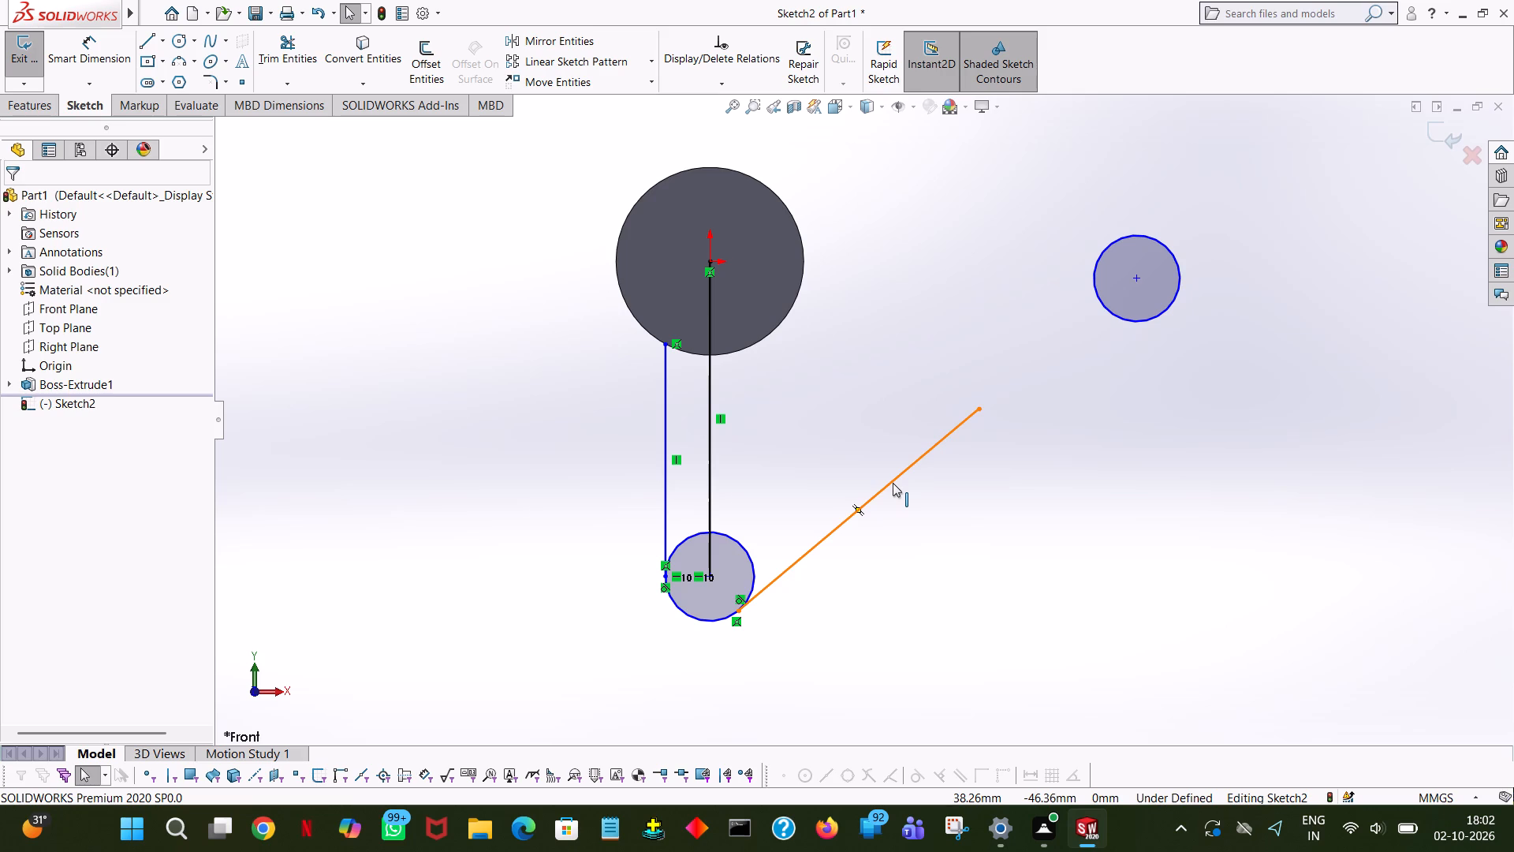
Sketch a horizontal line about 110 mm long from the bottom circle's centre out beneath the isolated circle.
click(146, 48)
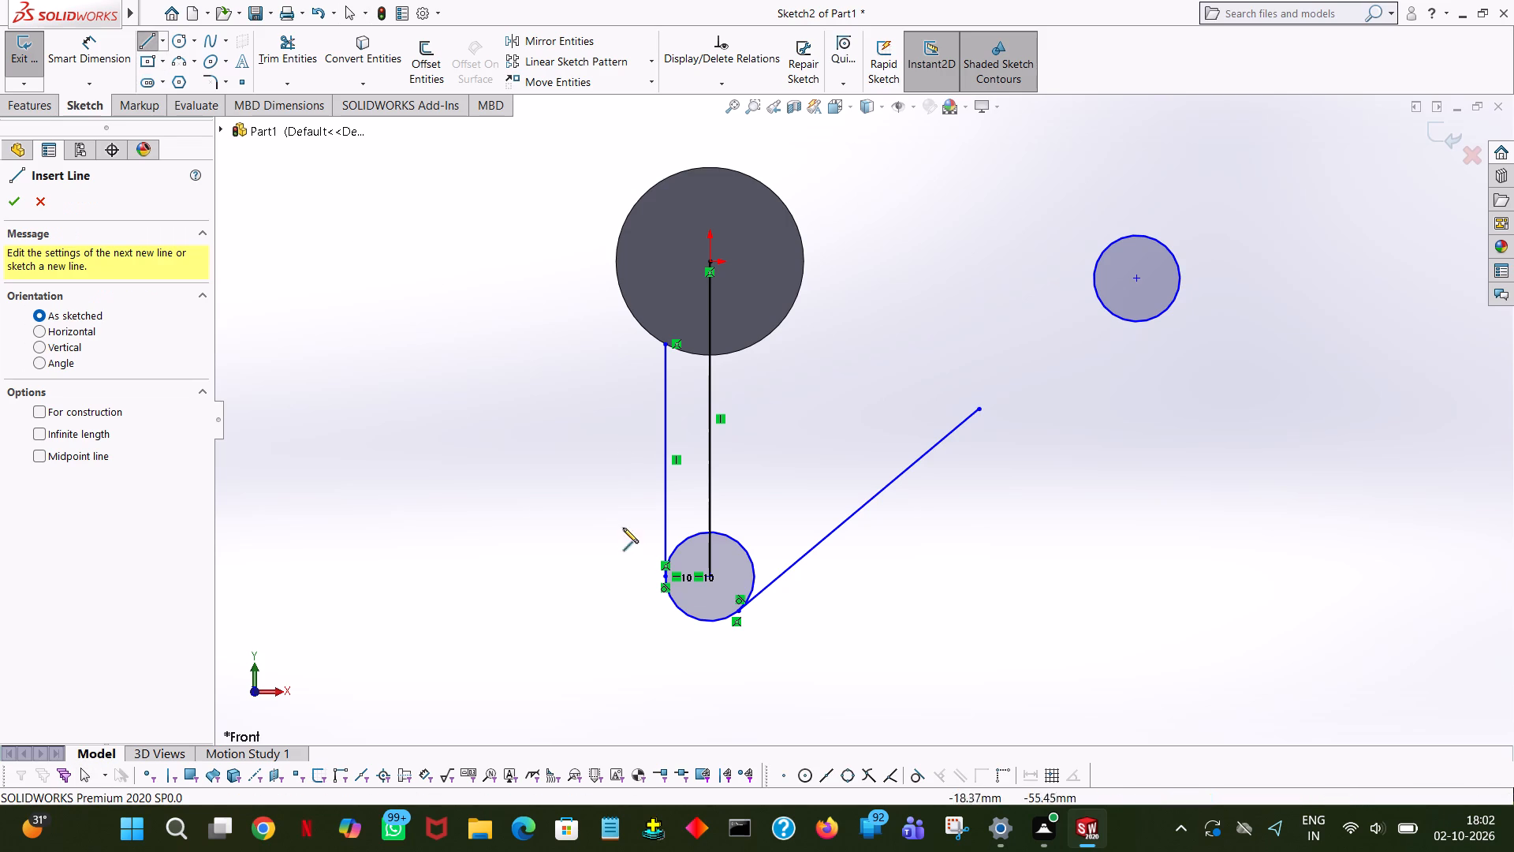
click(711, 577)
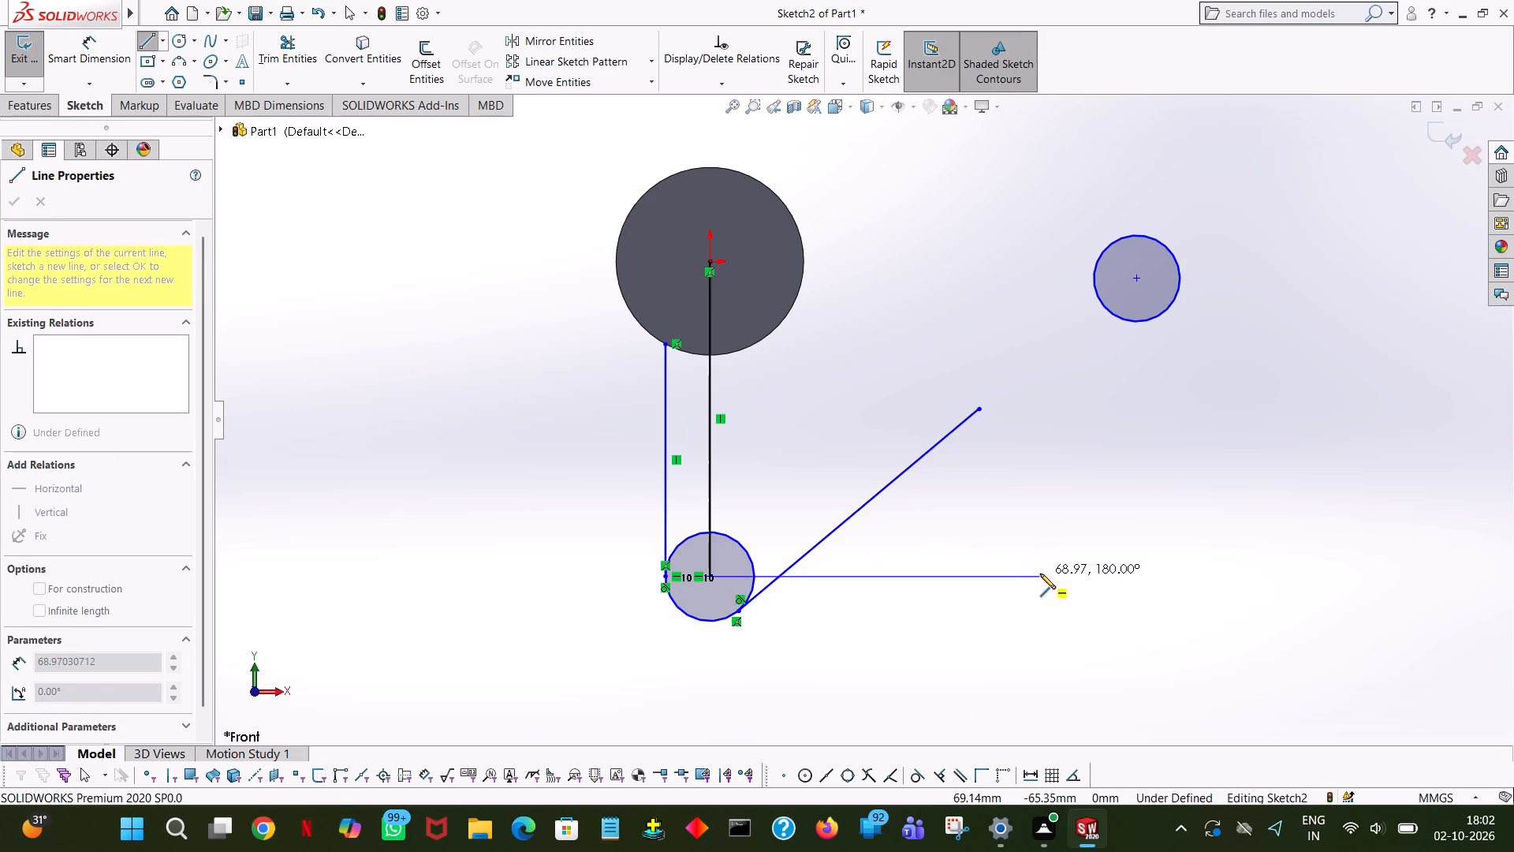
click(1236, 580)
right_click(1236, 580)
click(1266, 589)
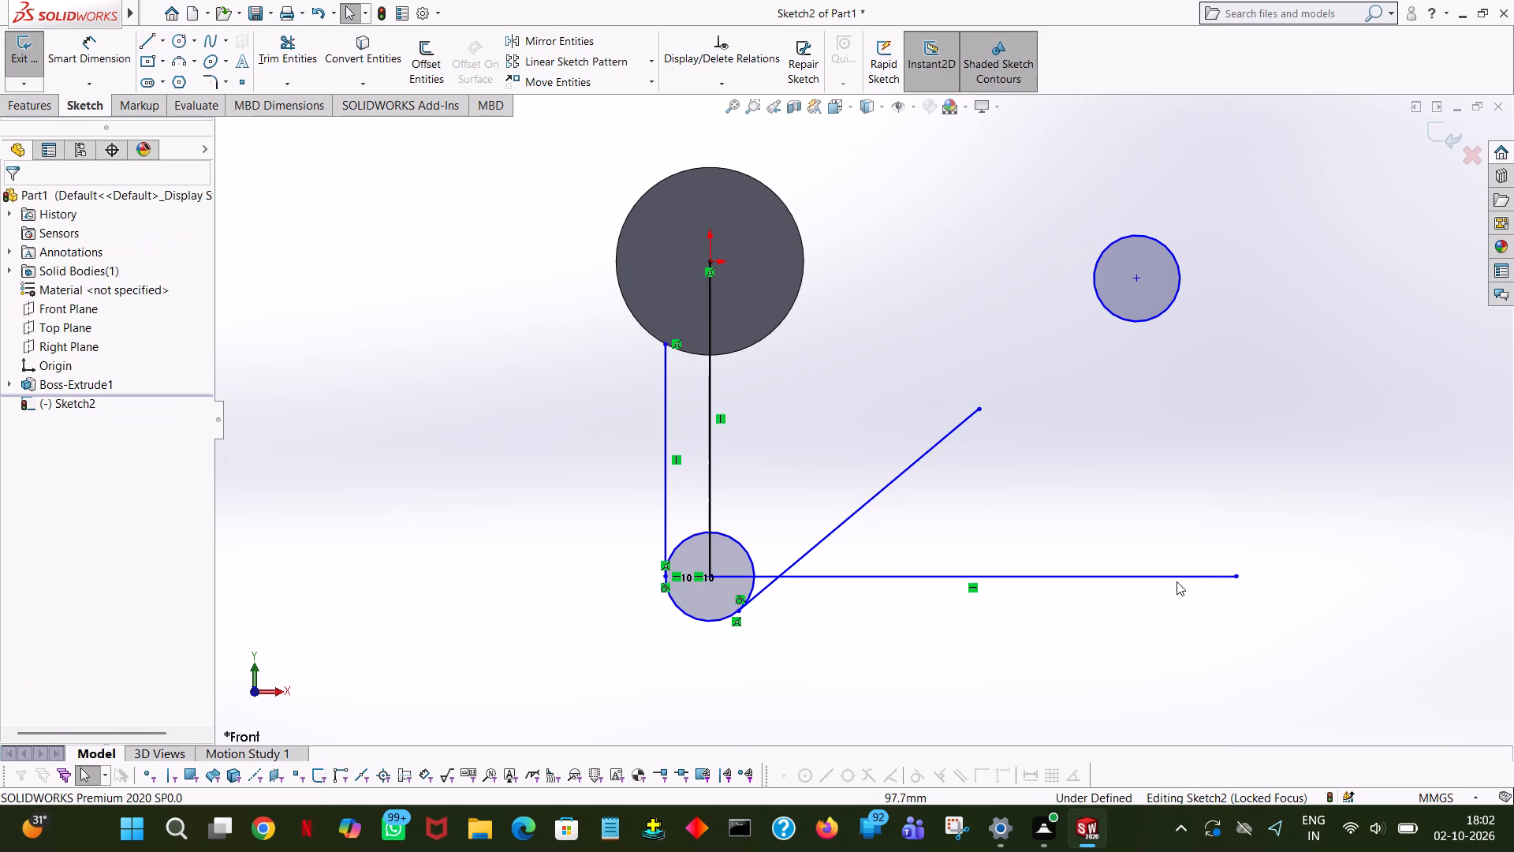
click(1173, 572)
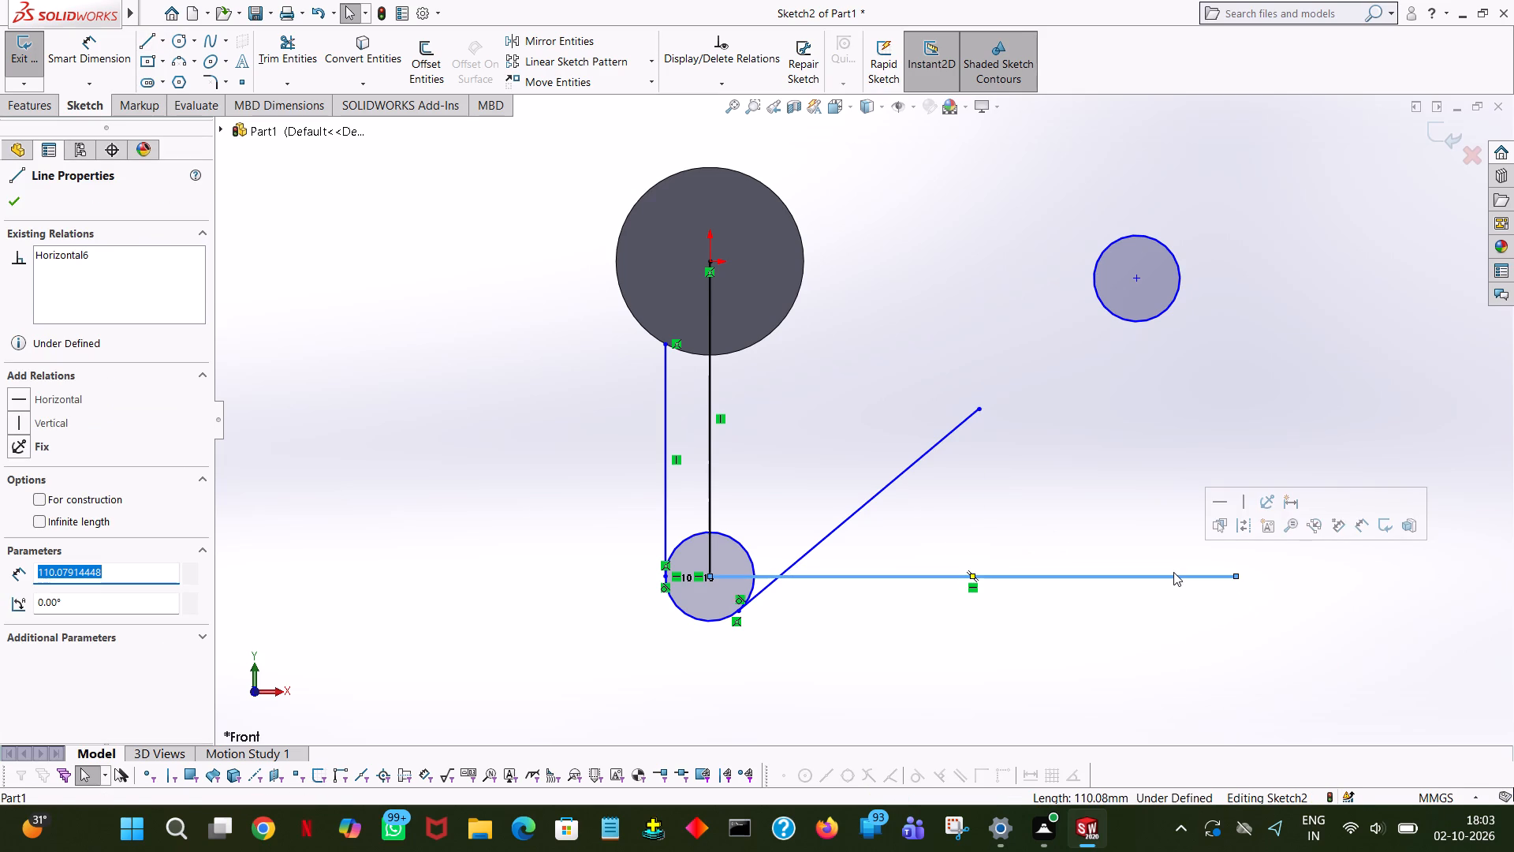
double_click(1148, 641)
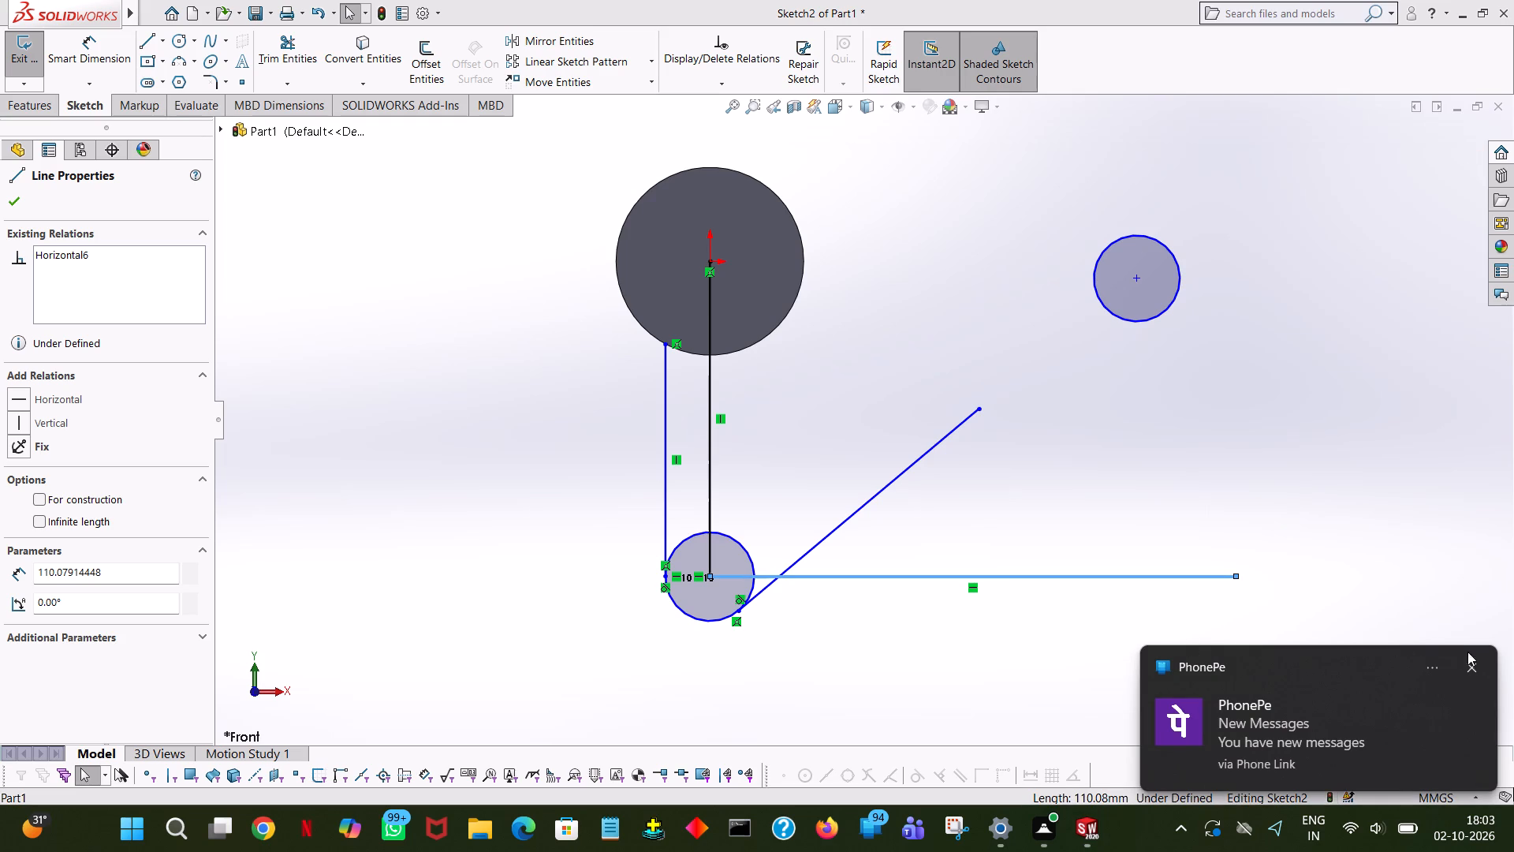
click(1474, 663)
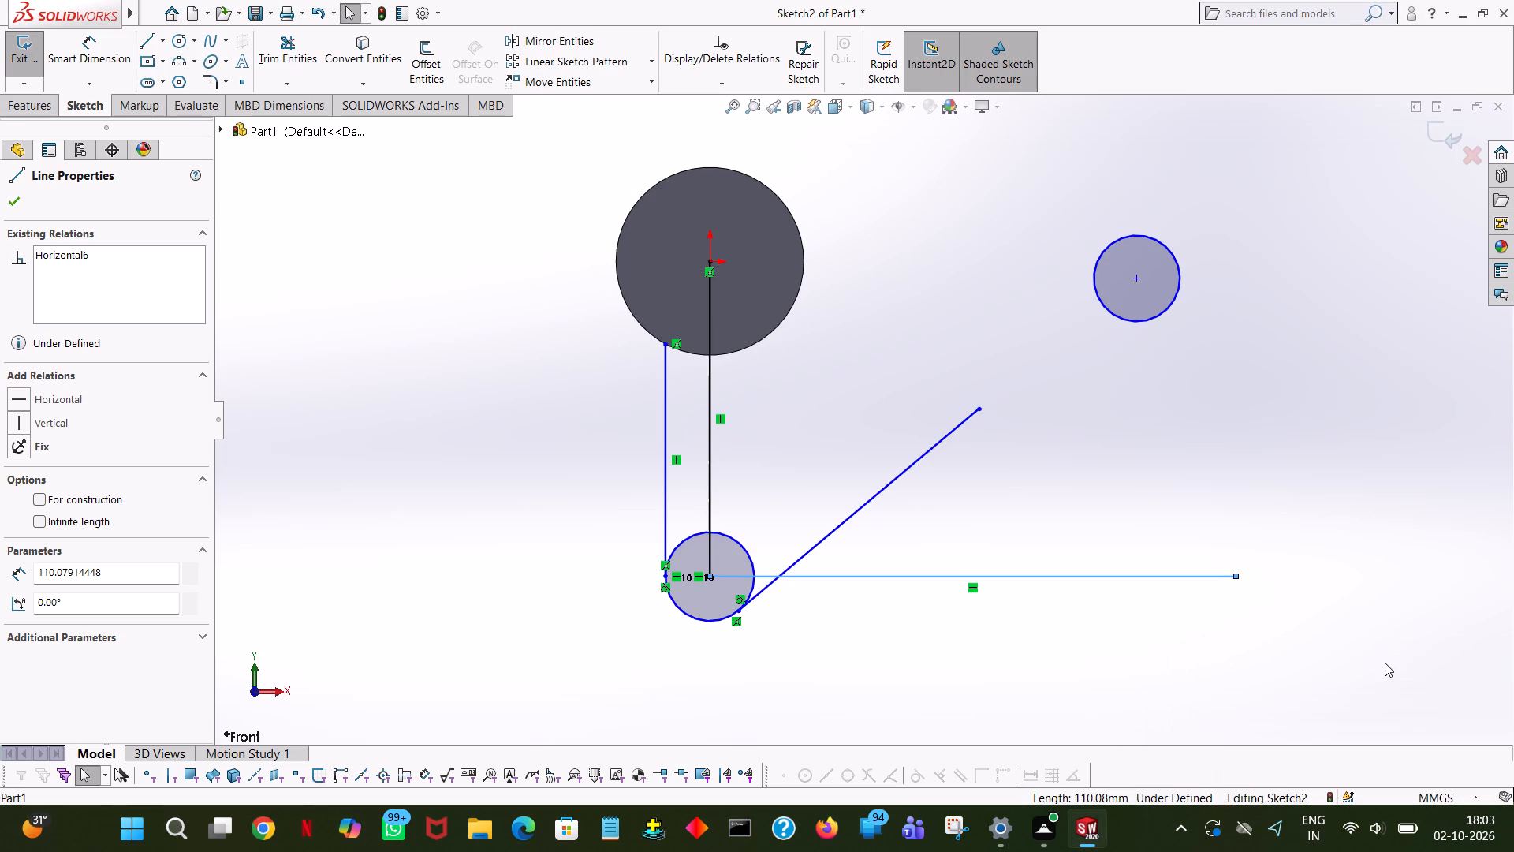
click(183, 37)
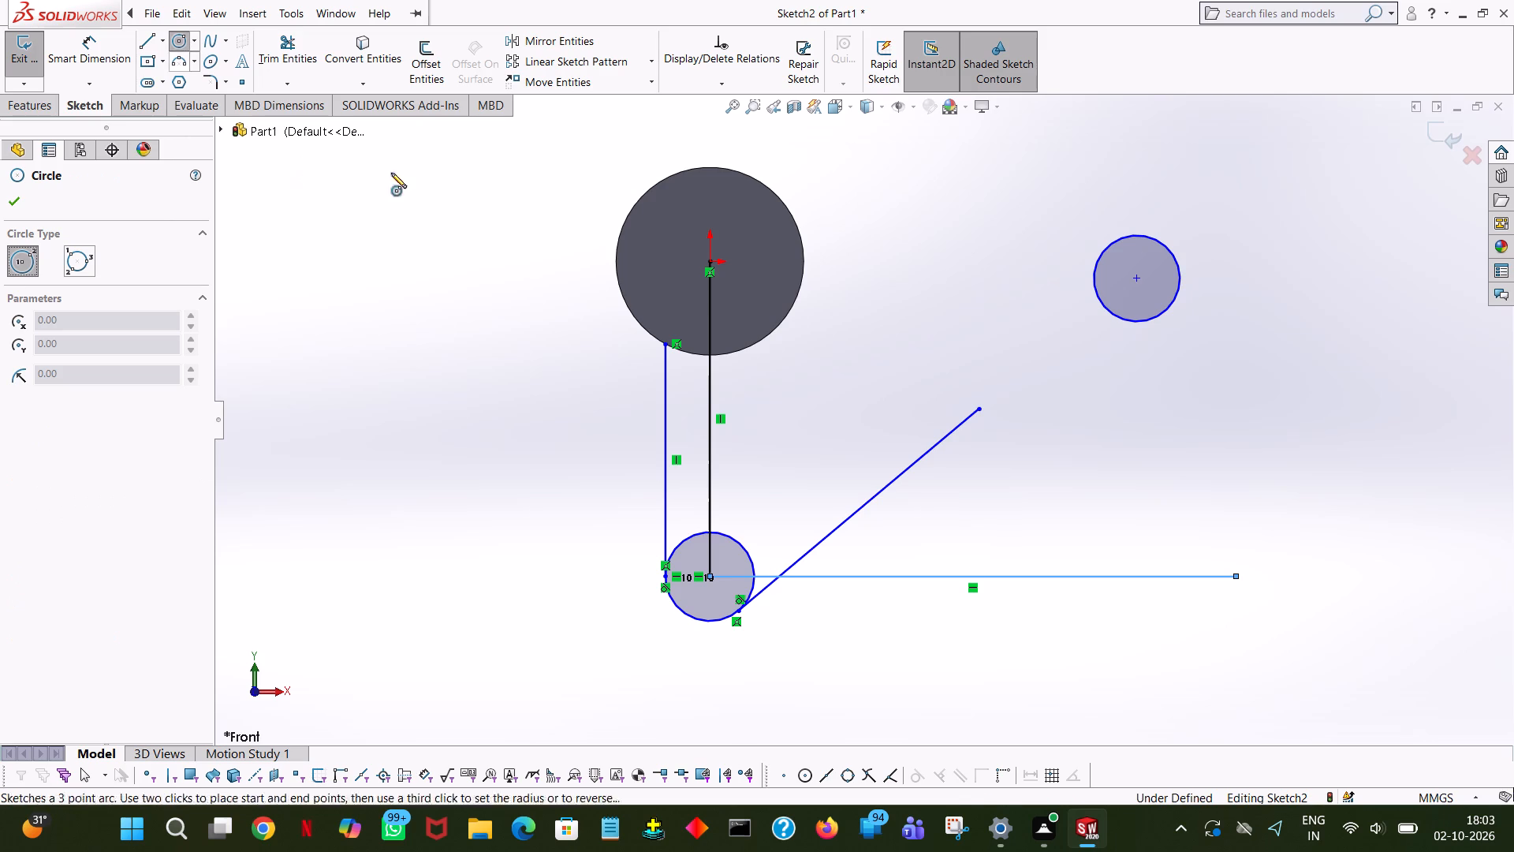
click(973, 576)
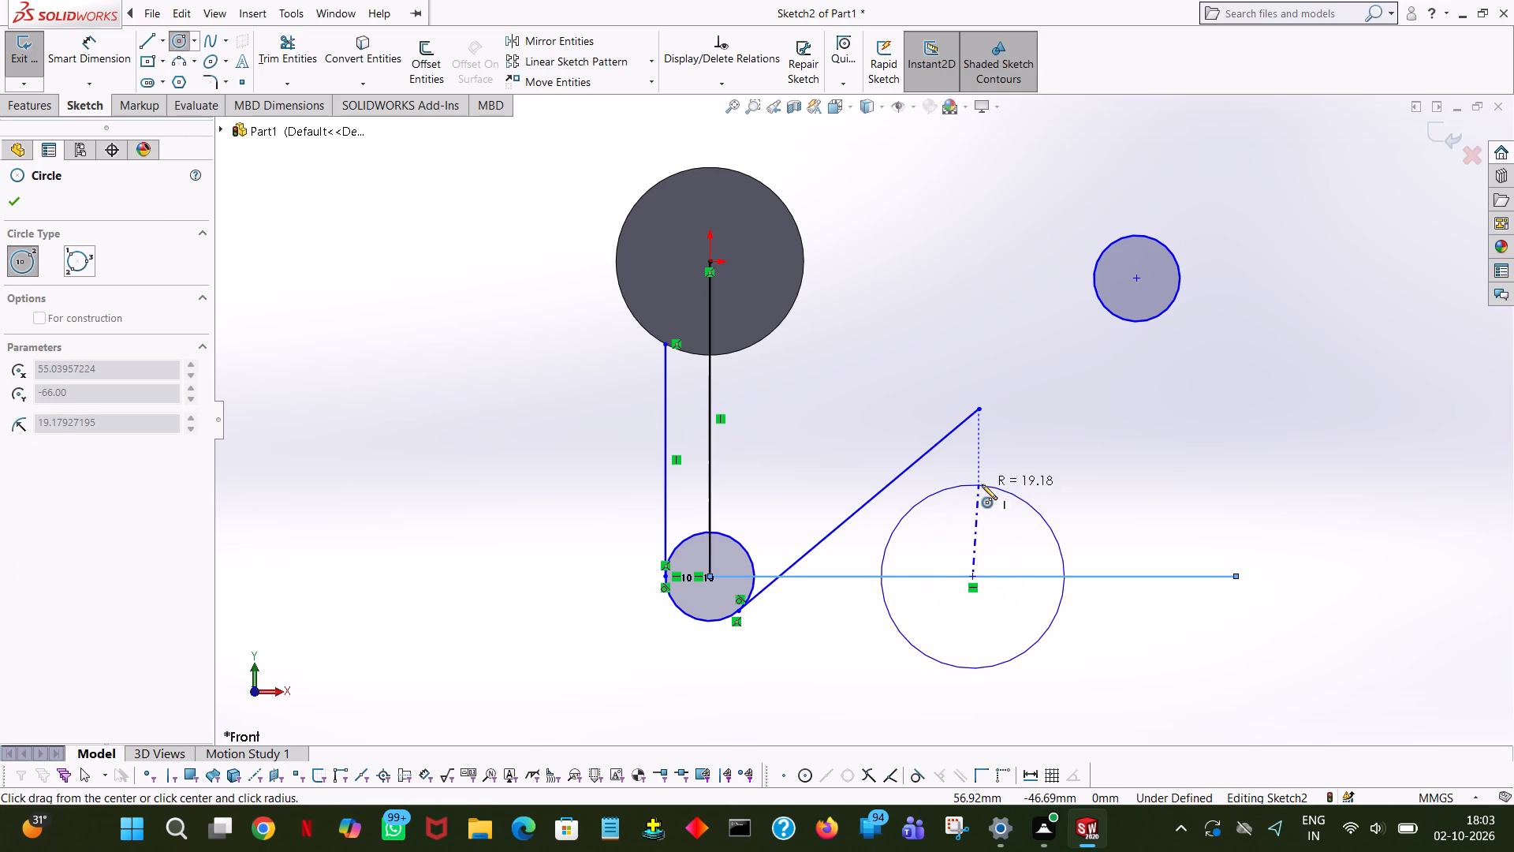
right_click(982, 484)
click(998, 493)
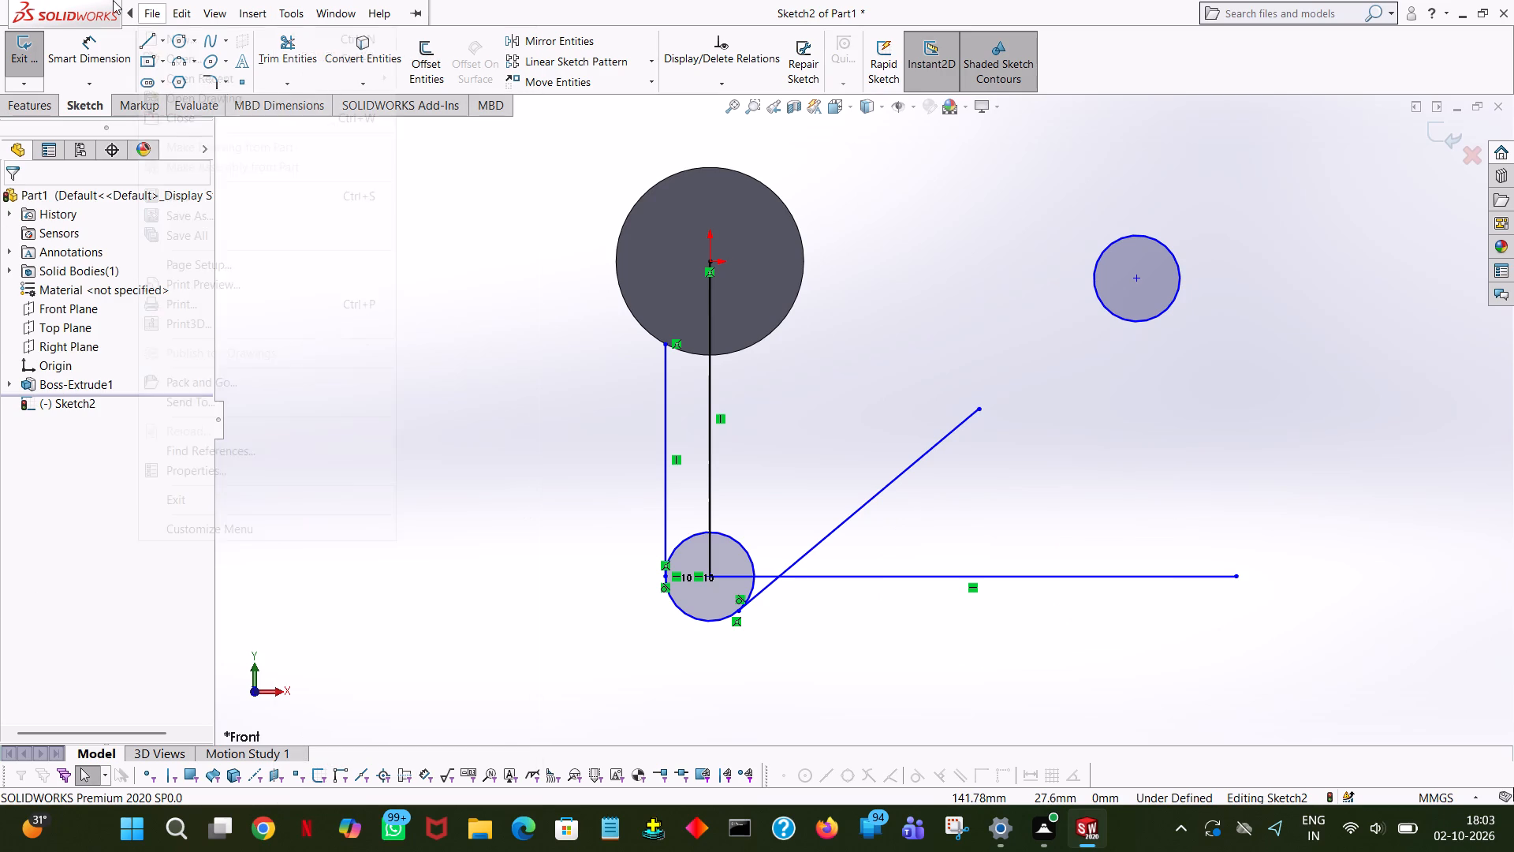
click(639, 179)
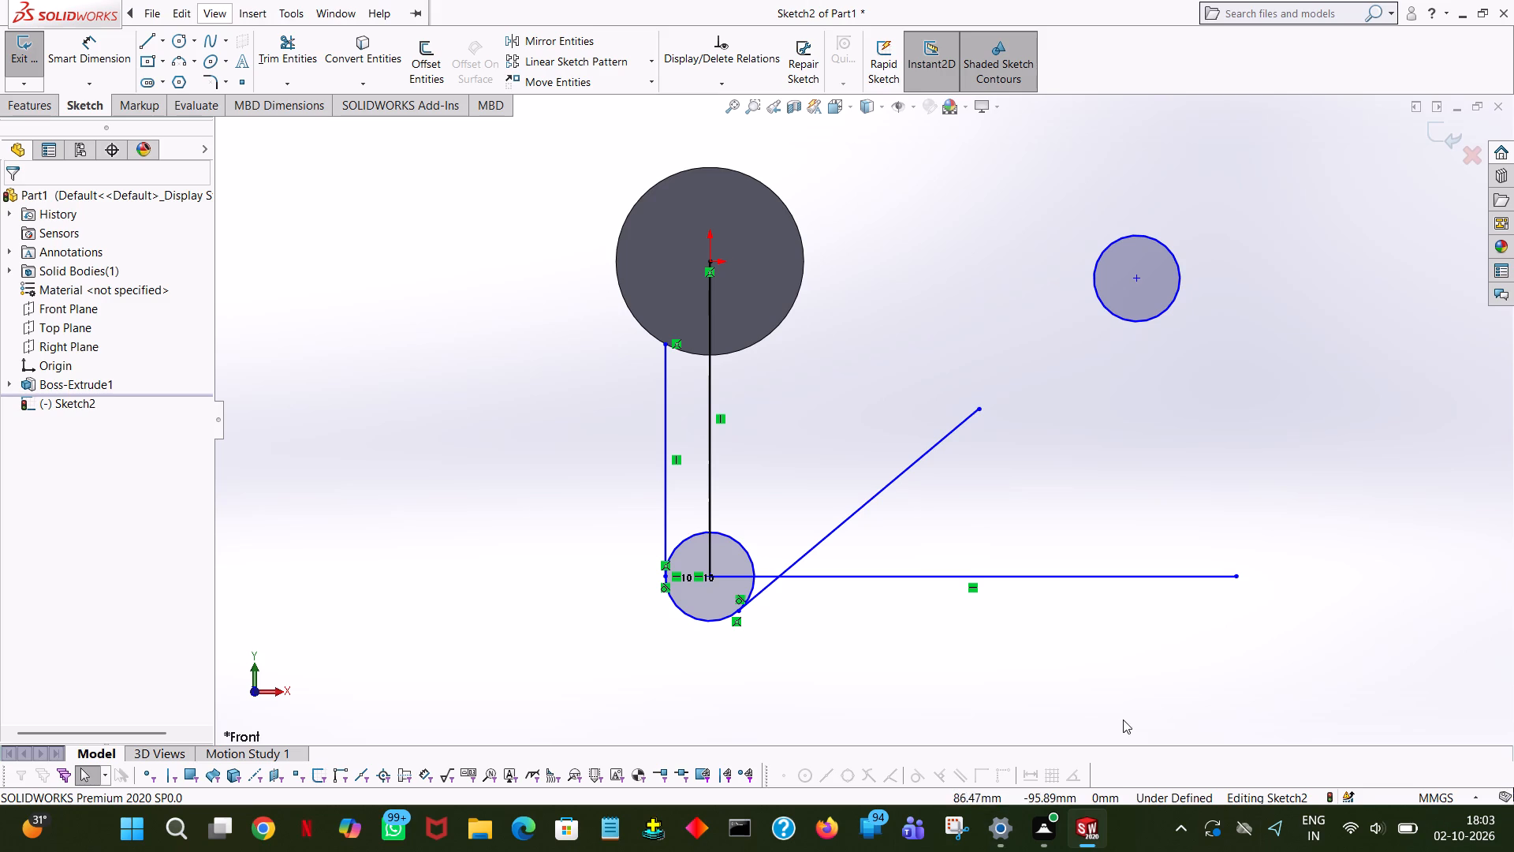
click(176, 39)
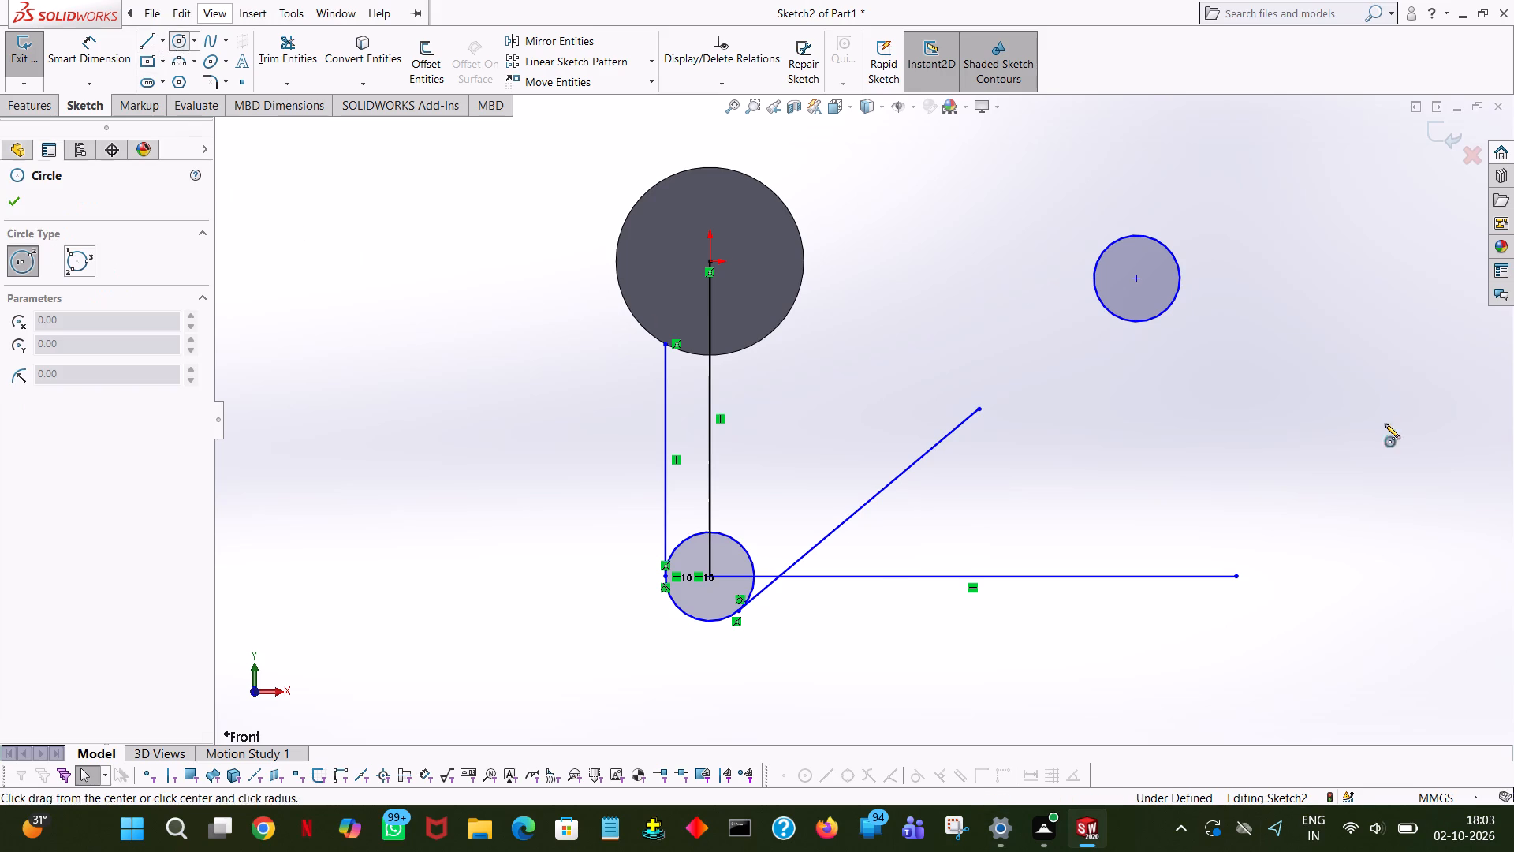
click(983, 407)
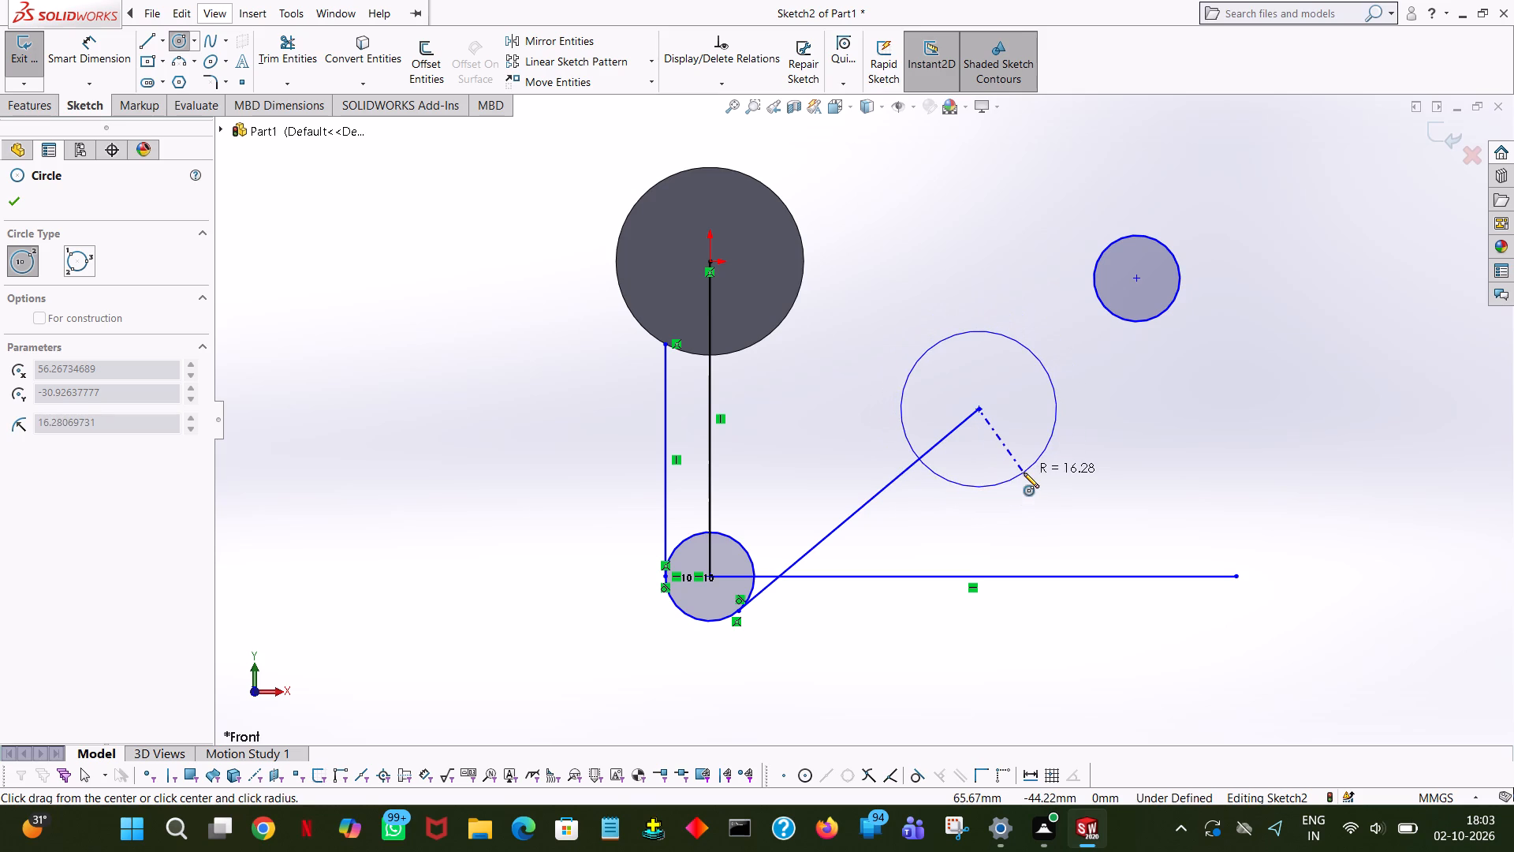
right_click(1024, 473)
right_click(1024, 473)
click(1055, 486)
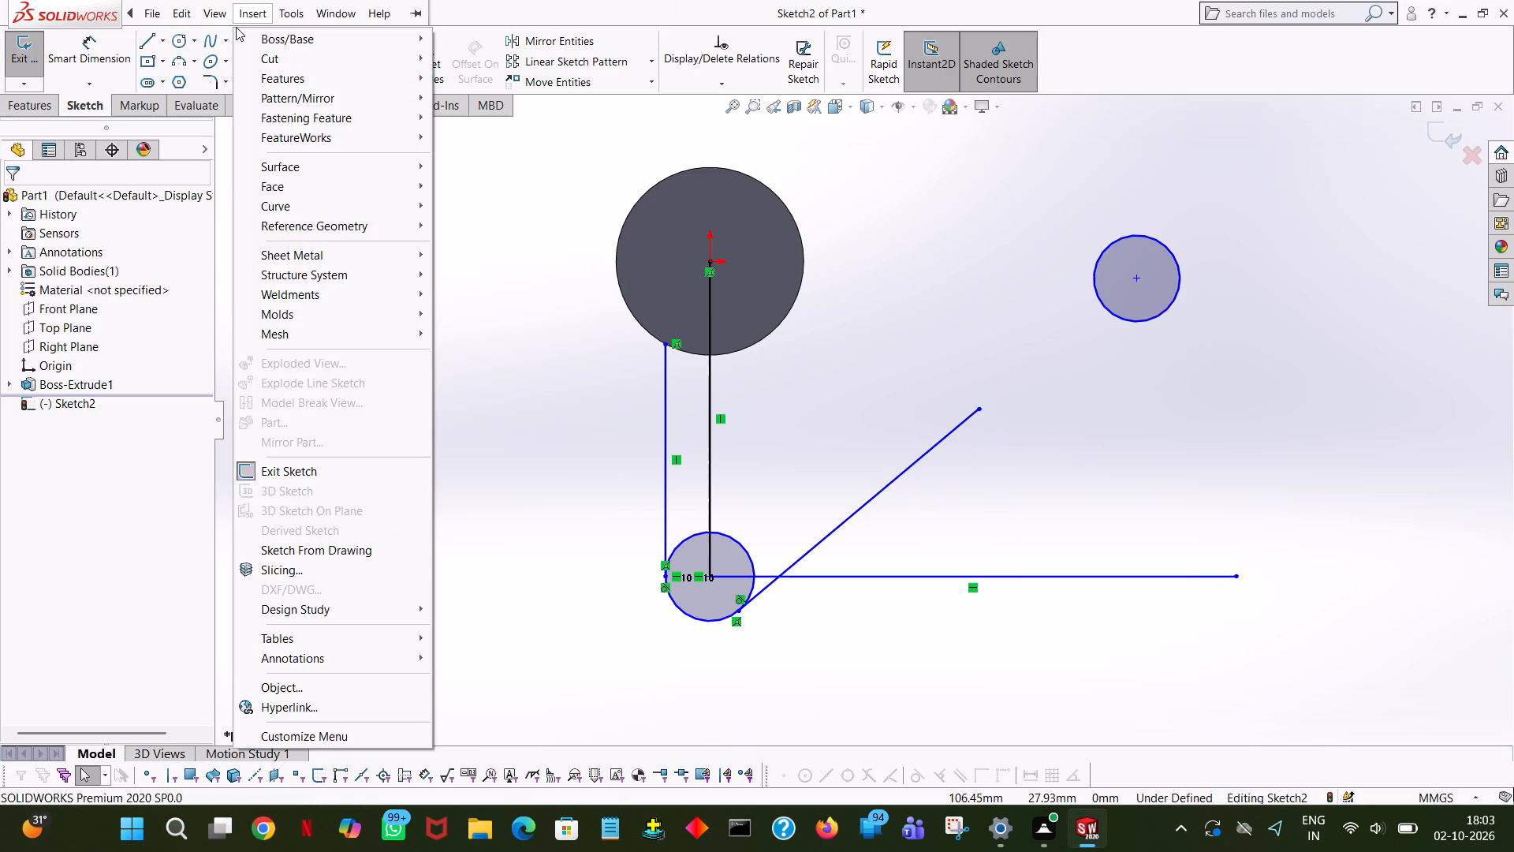
Sketch a 15 mm vertical line upward from the midpoint of the long horizontal line.
click(147, 39)
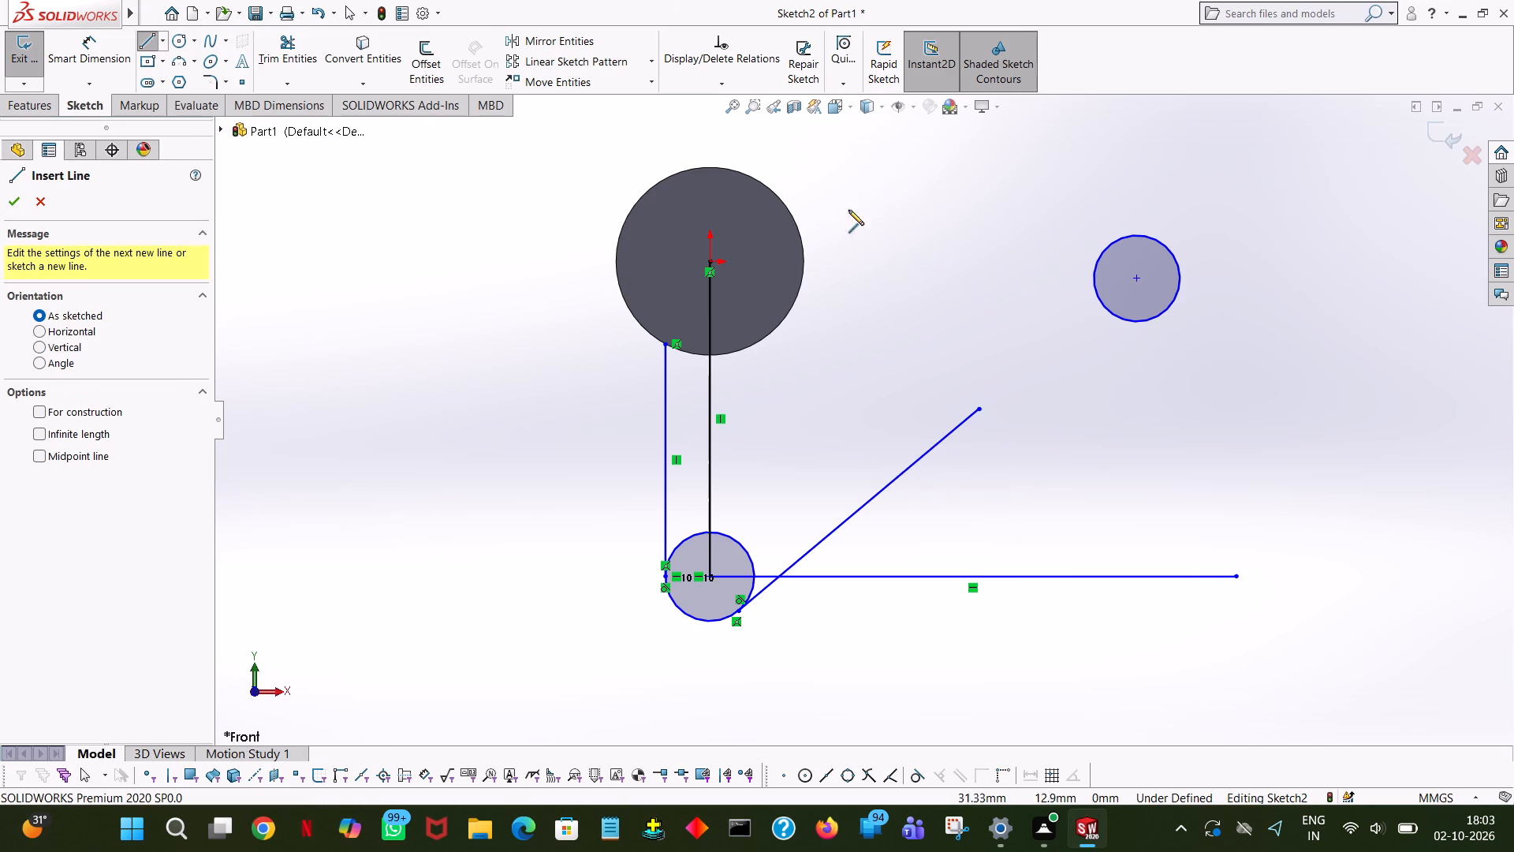
double_click(969, 576)
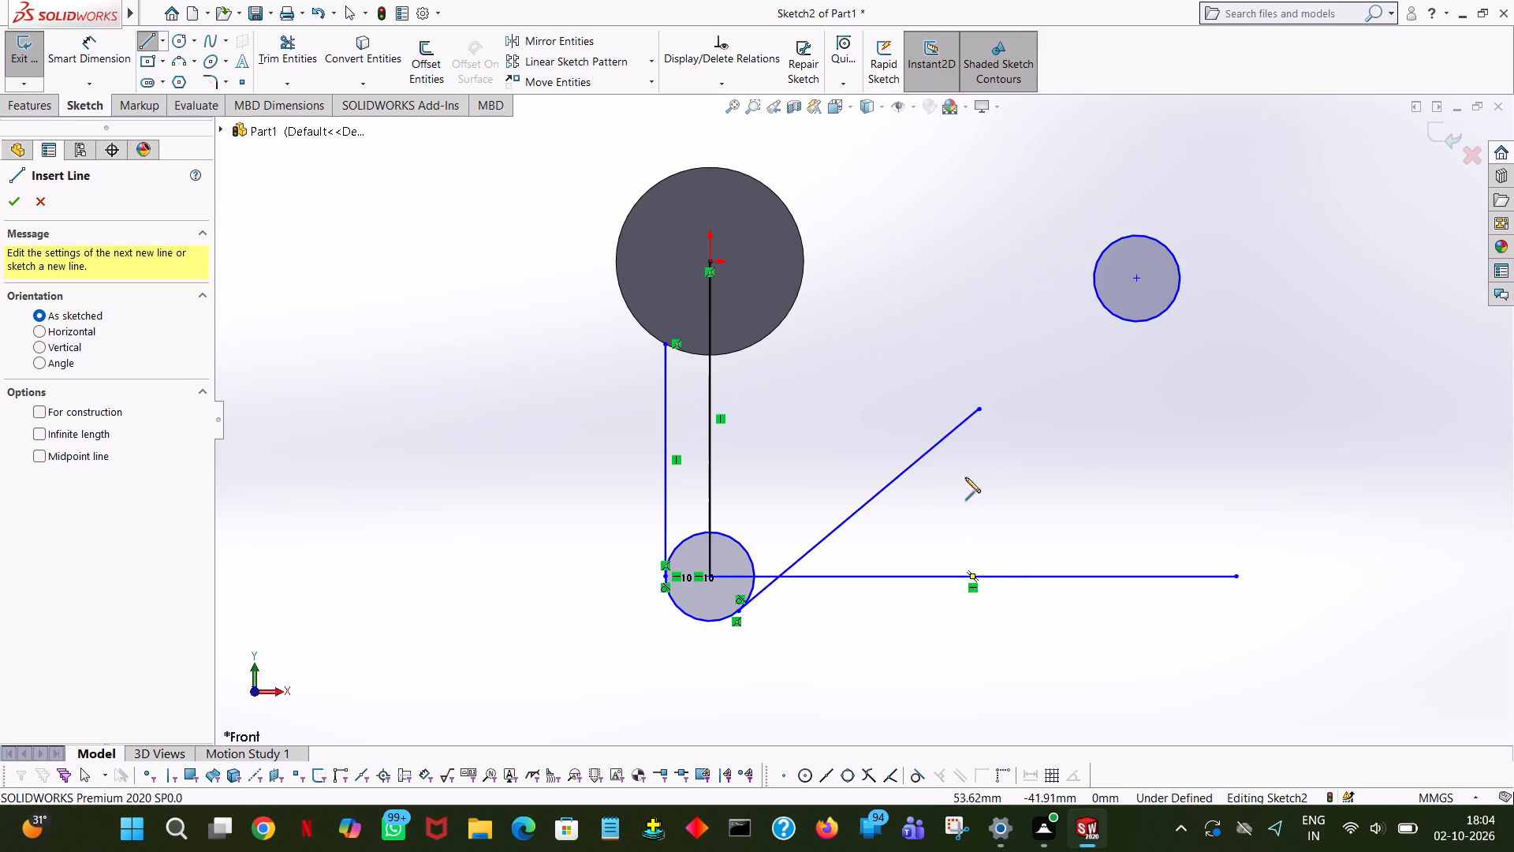
click(971, 576)
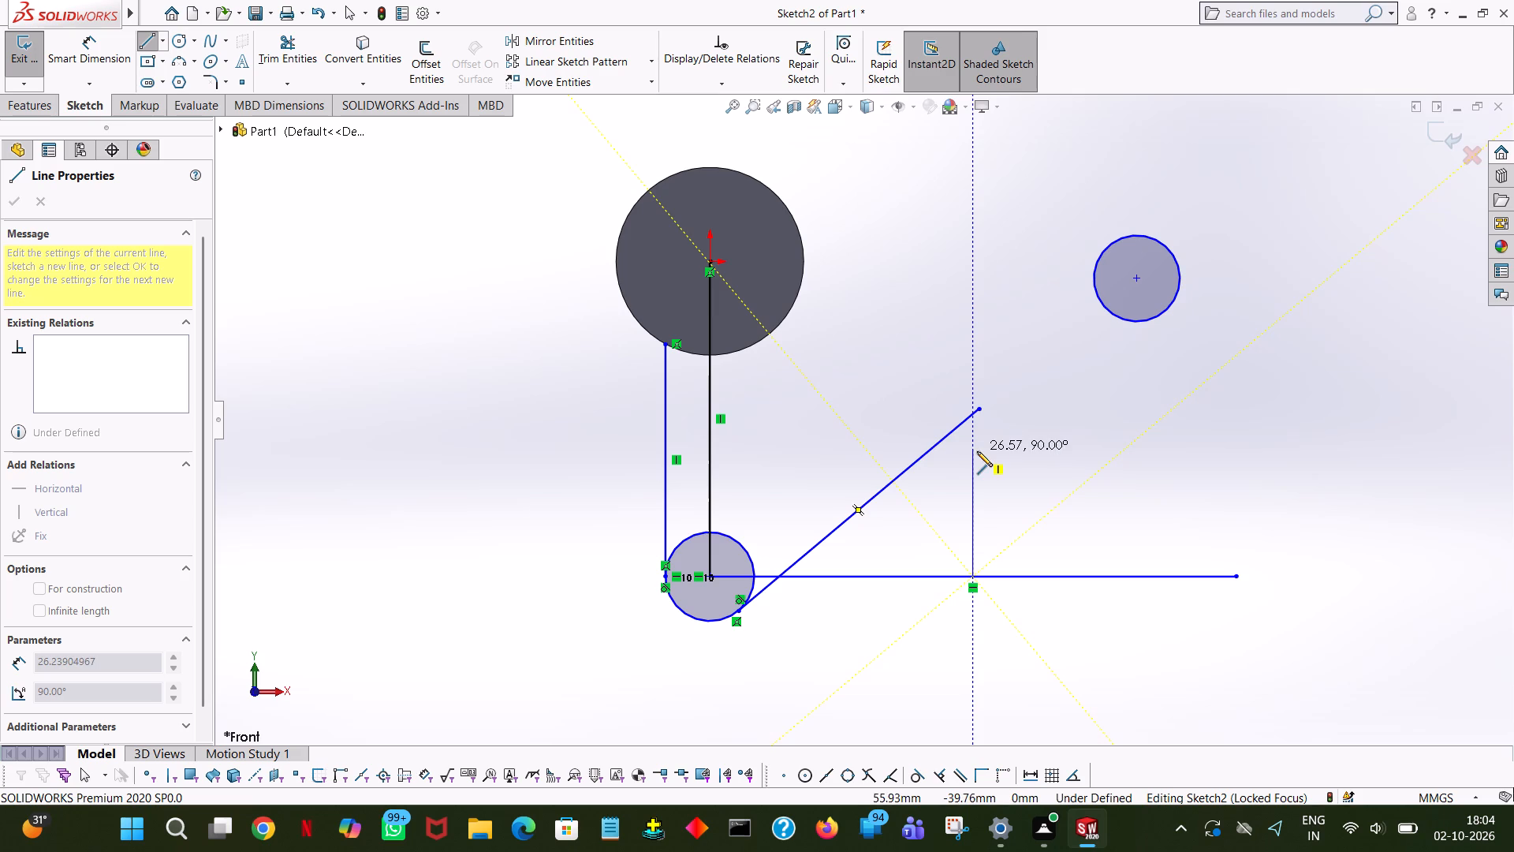
click(975, 450)
text(15)
key(Return)
right_click(975, 450)
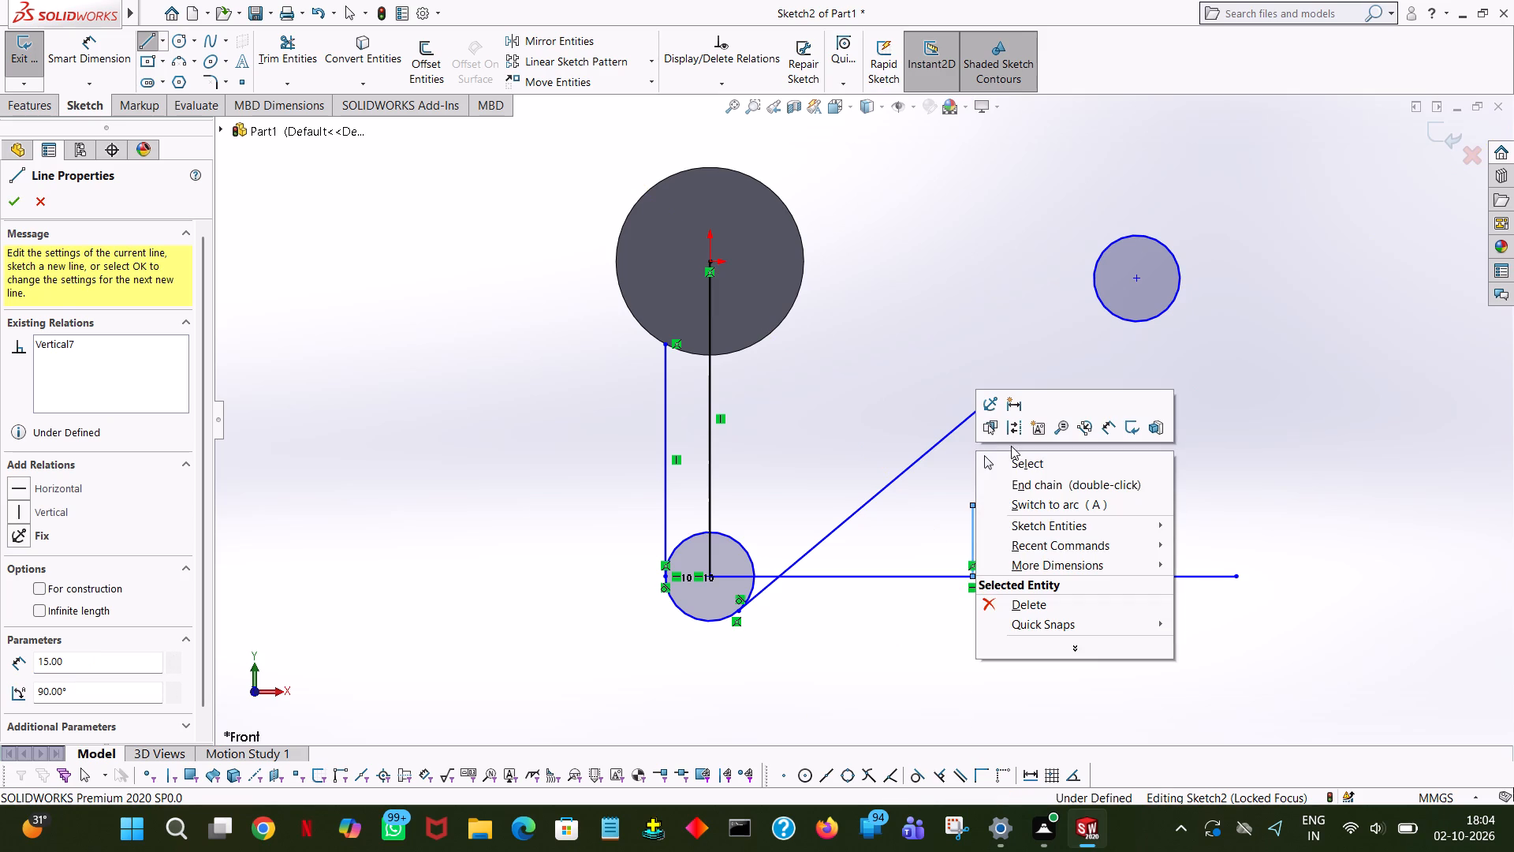
click(1016, 461)
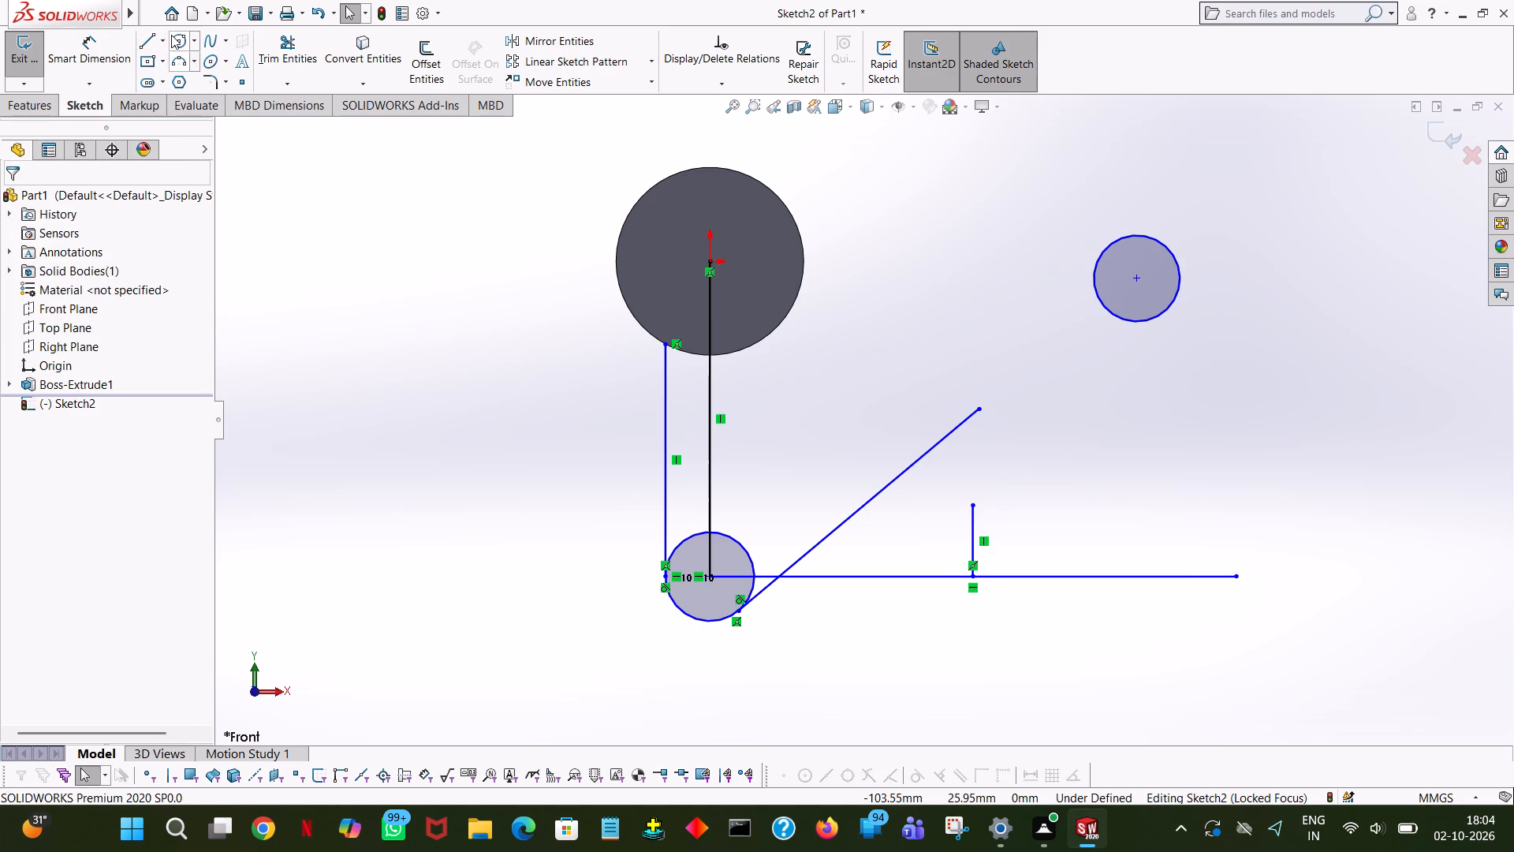
Draw a circle of radius 15 mm centred on the upper end of the short vertical line.
click(177, 43)
click(972, 503)
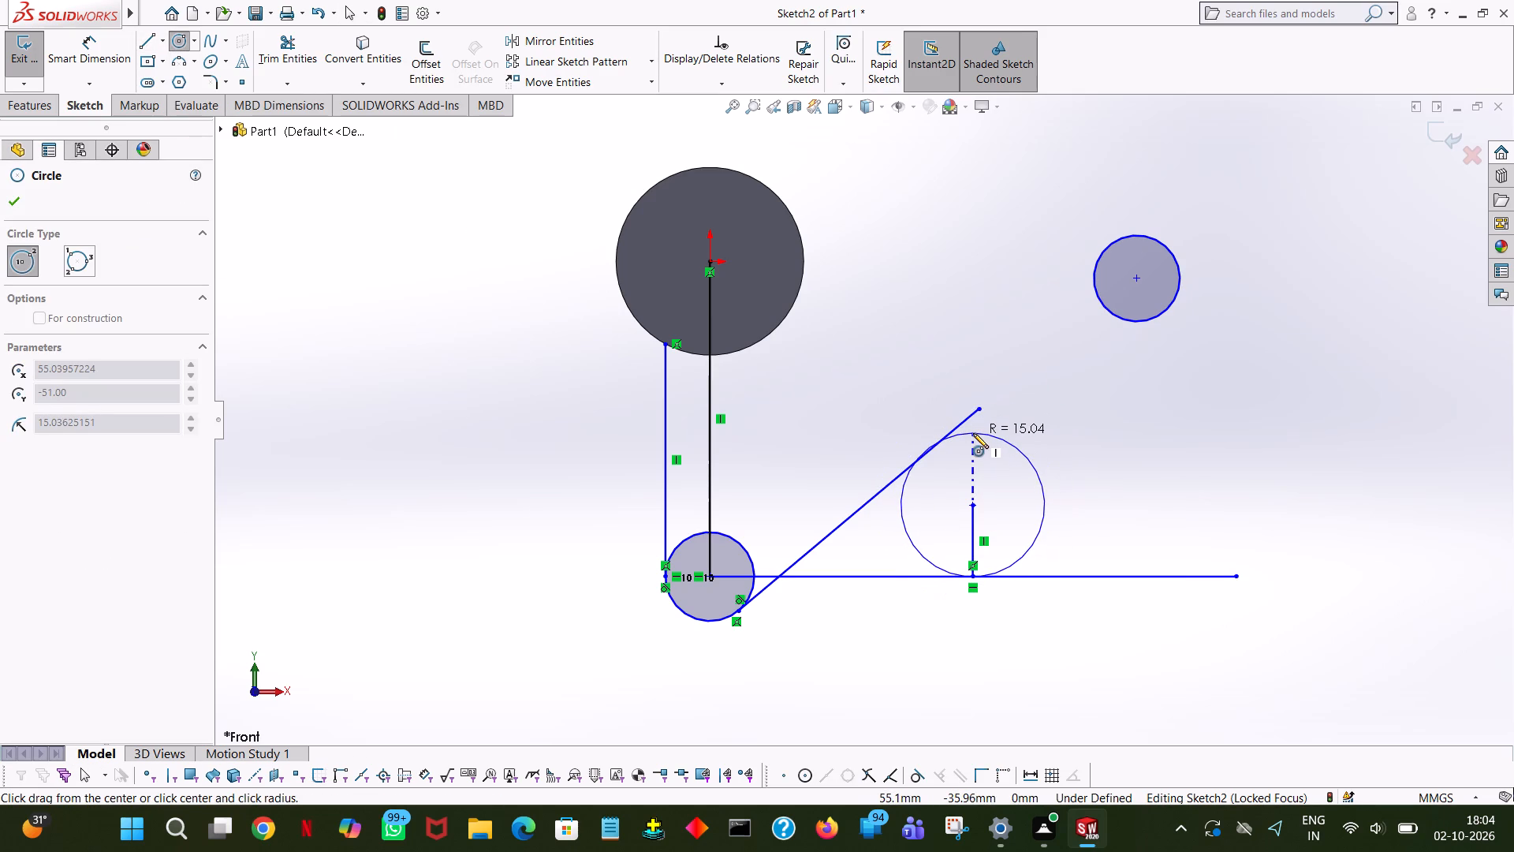
click(973, 433)
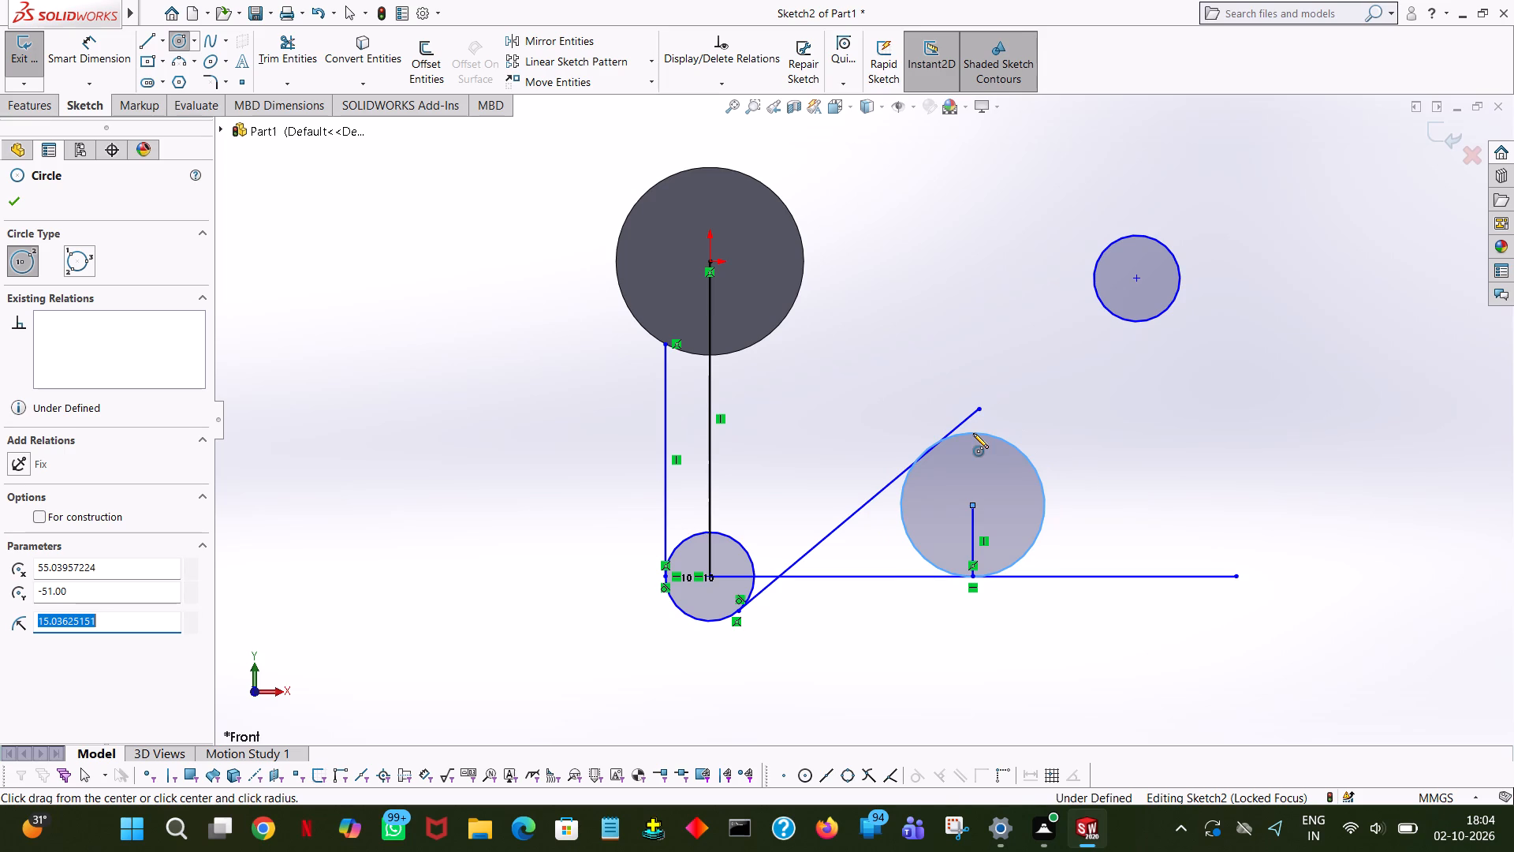
text(15)
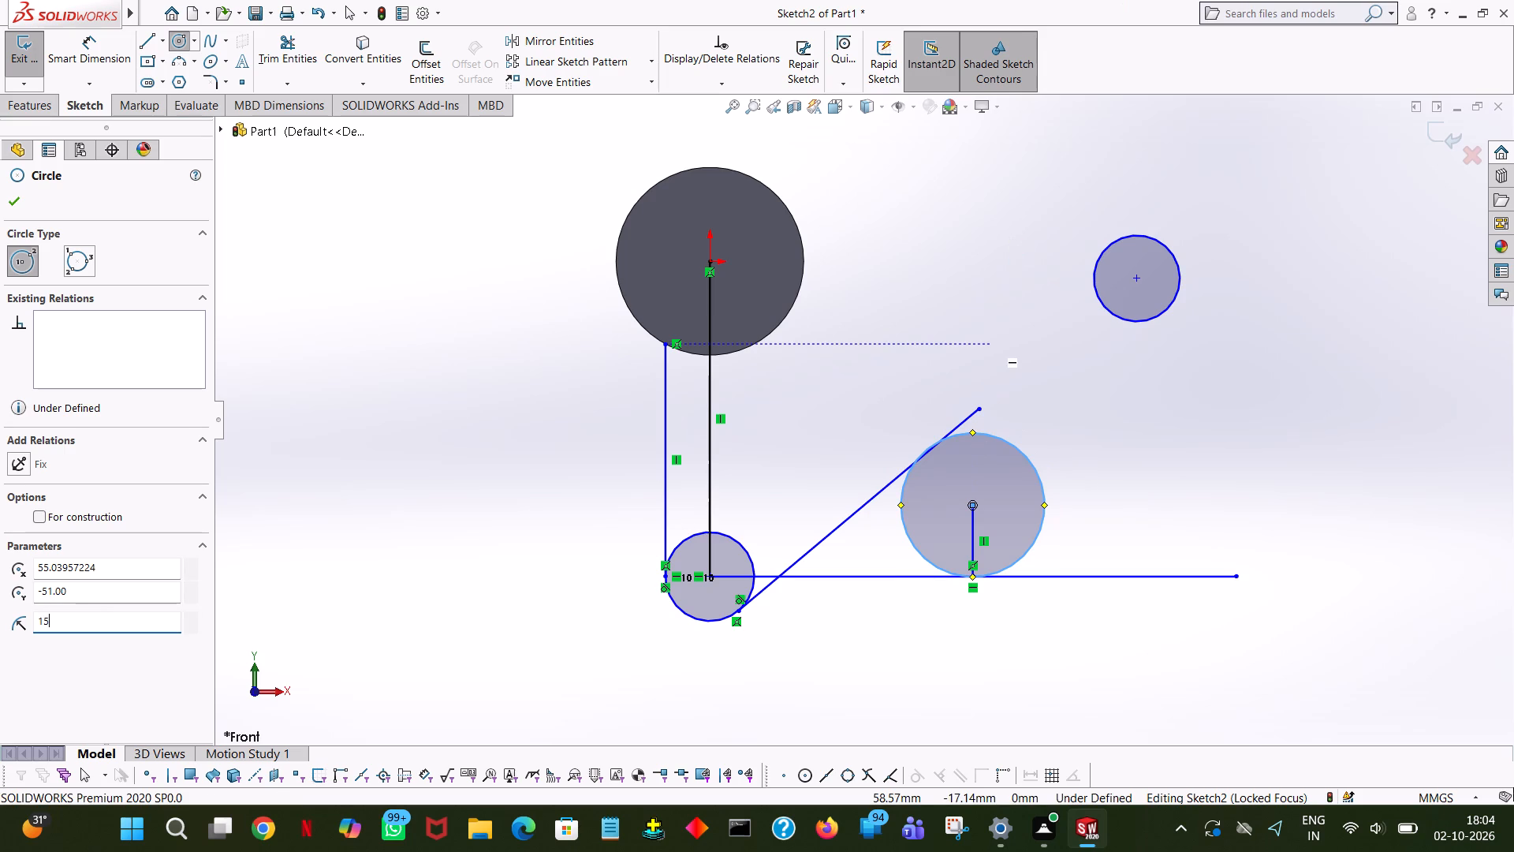
key(Return)
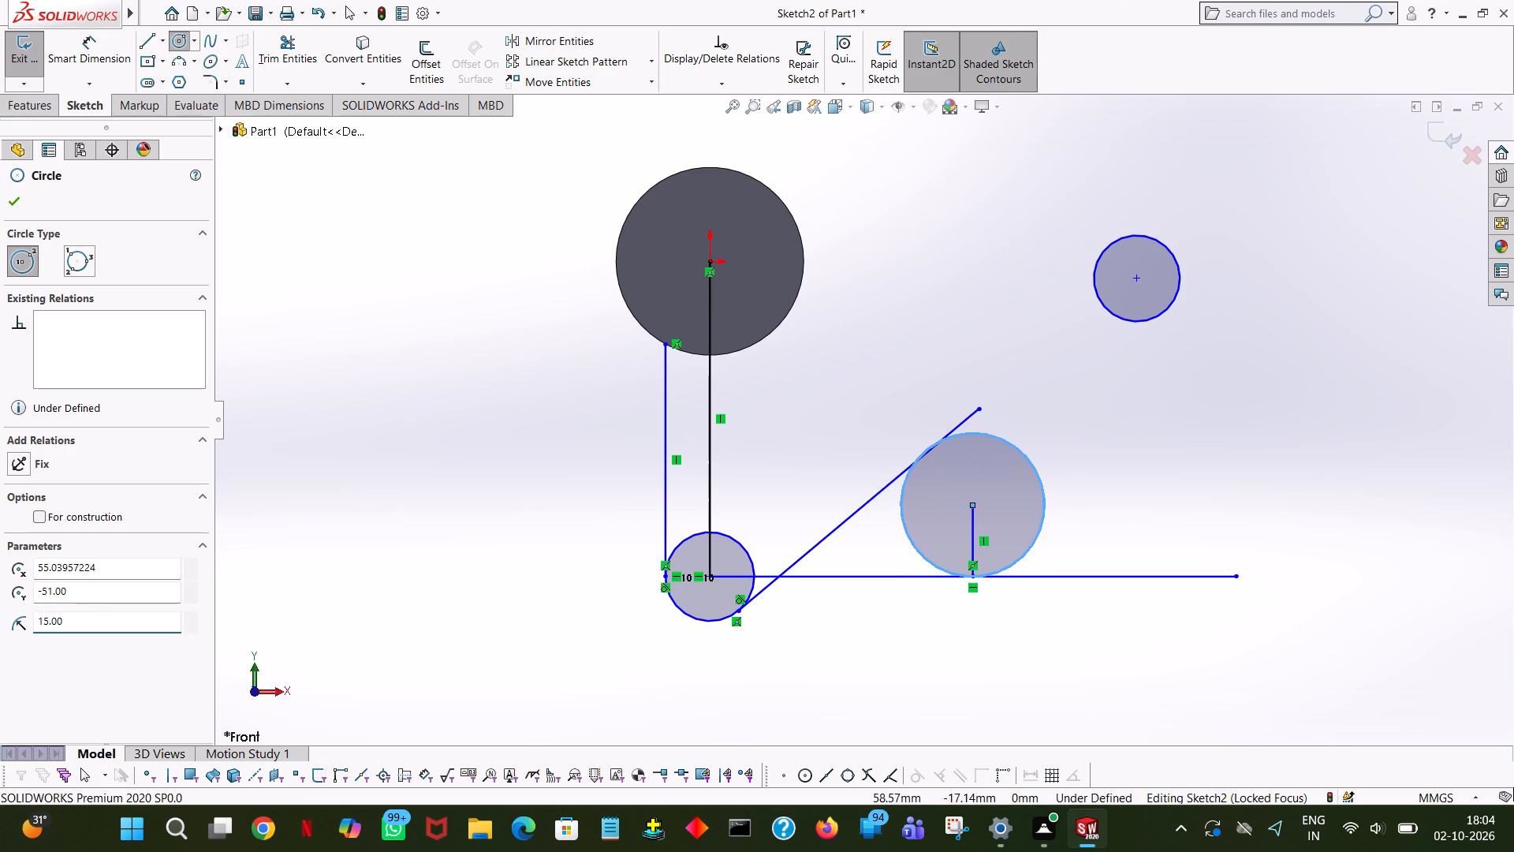
right_click(1242, 0)
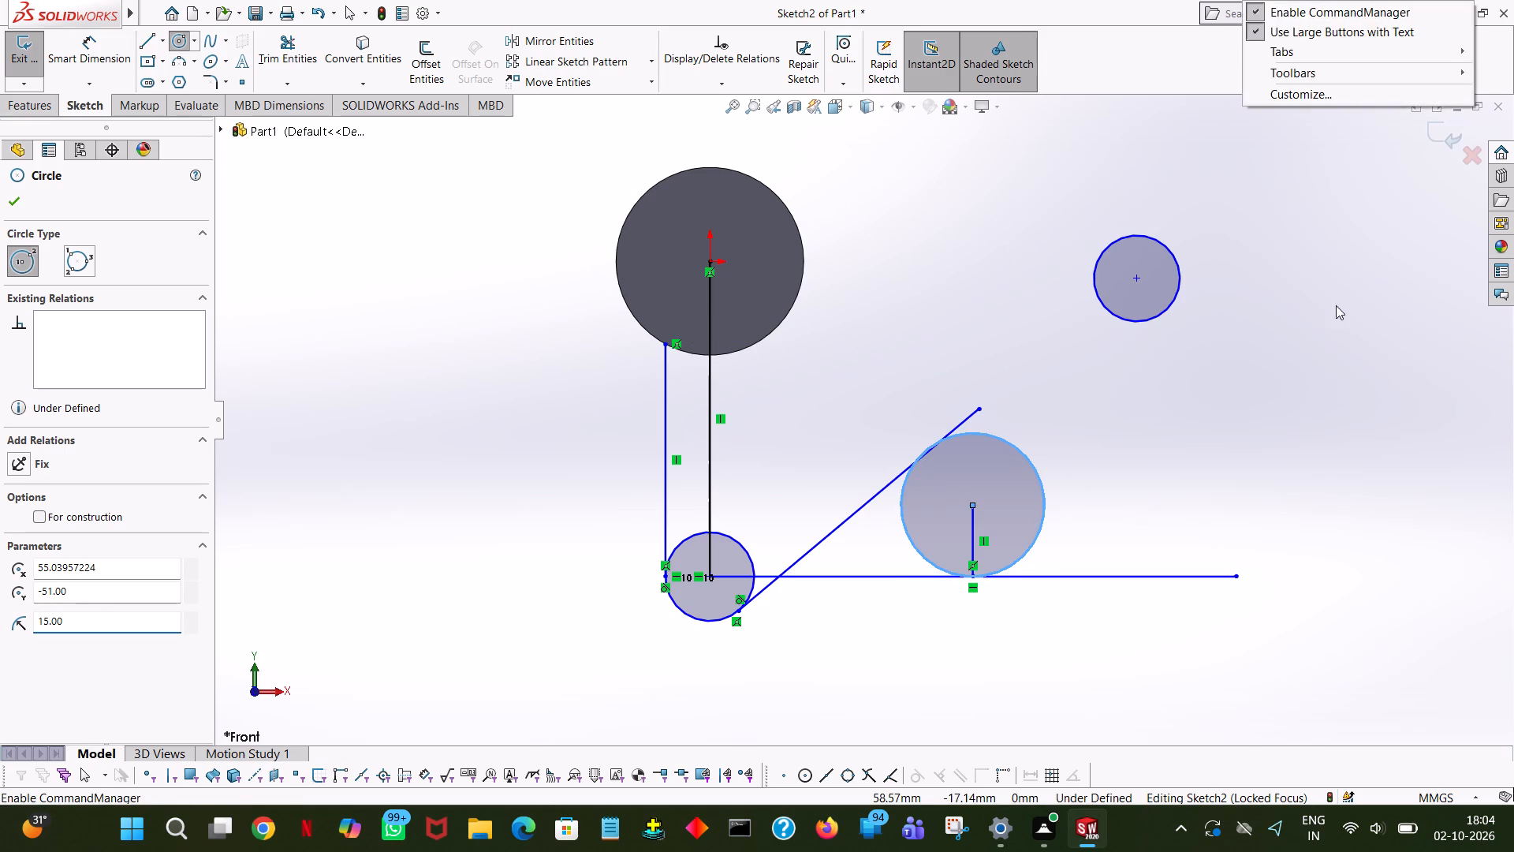
click(1336, 305)
right_click(1324, 312)
click(1354, 323)
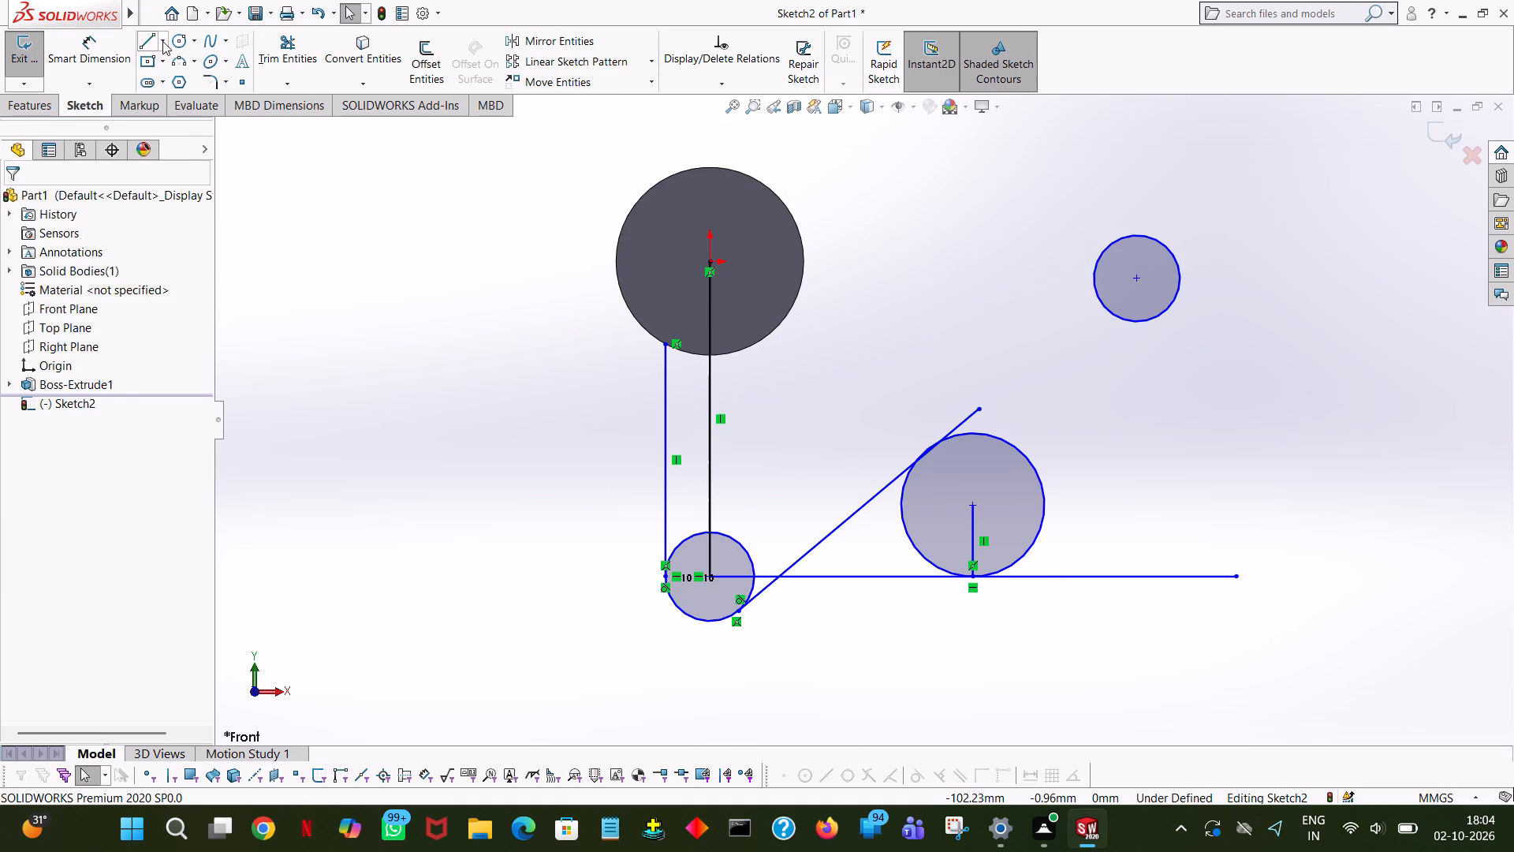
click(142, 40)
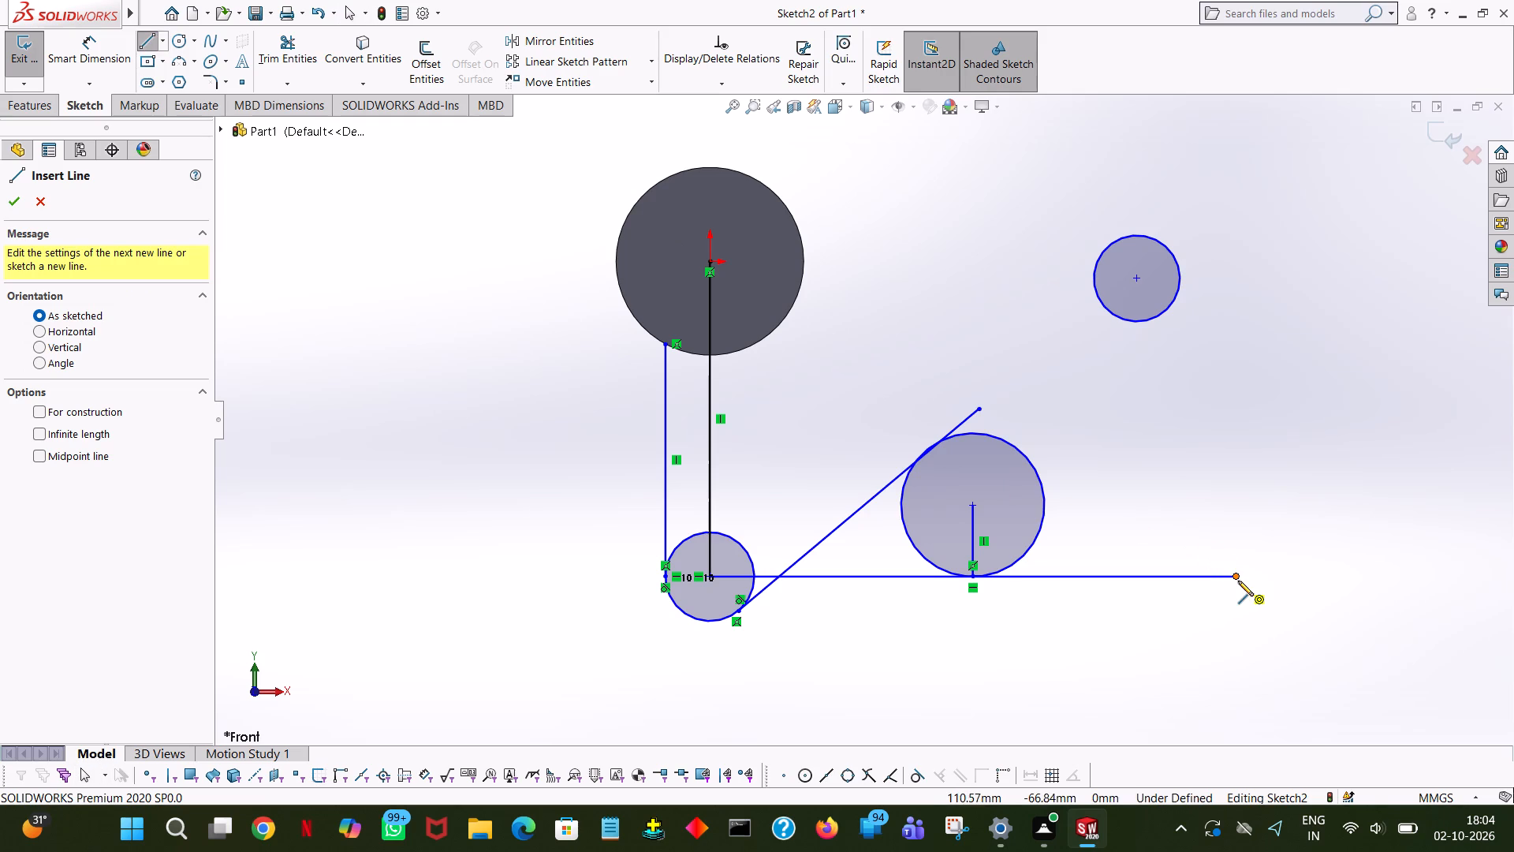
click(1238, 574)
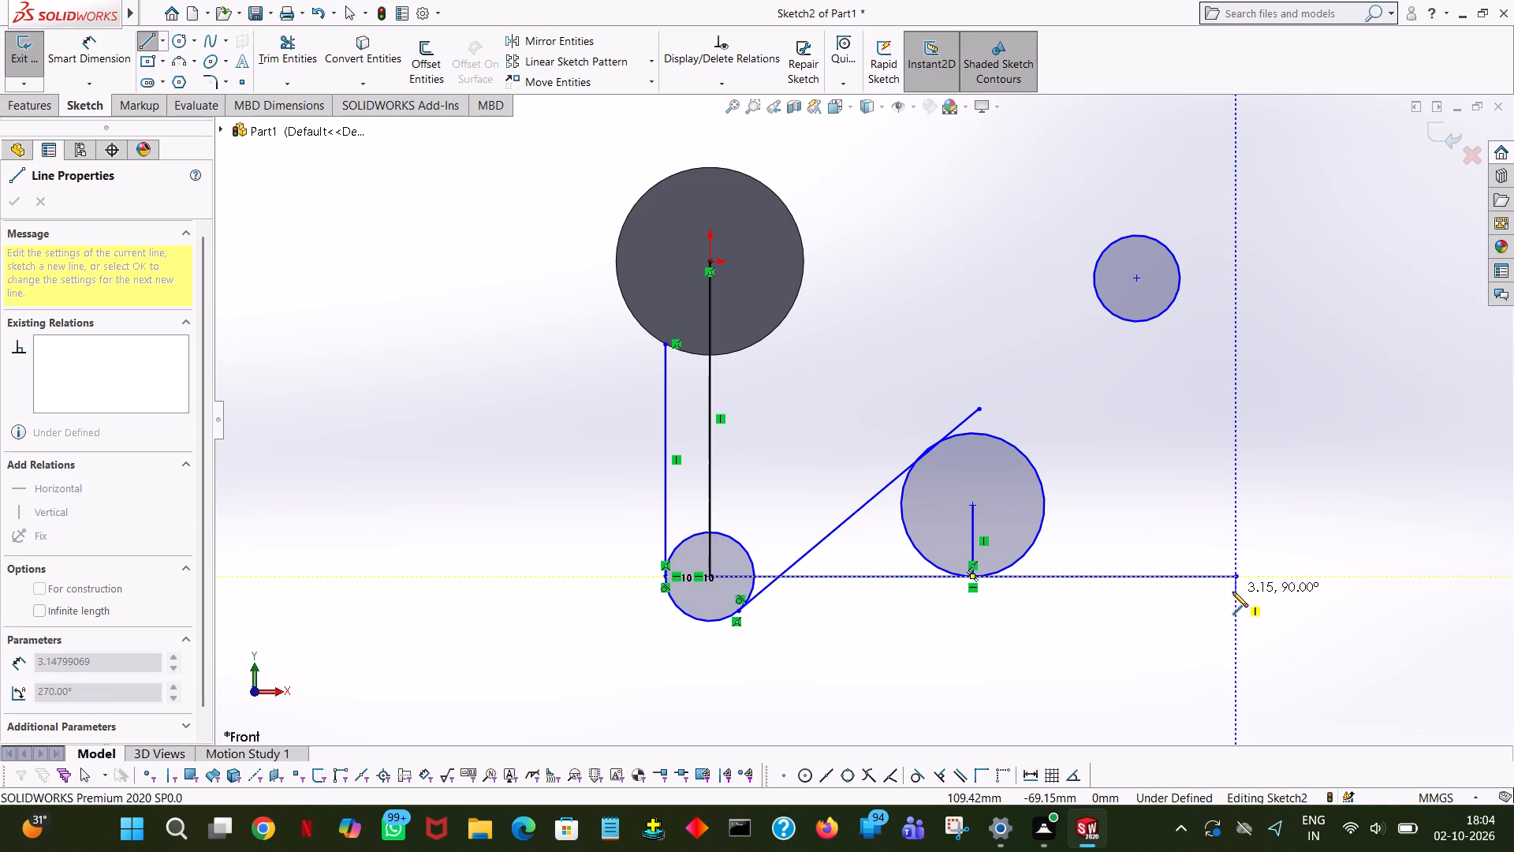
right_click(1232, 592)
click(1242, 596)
Set the length of the horizontal line from the bottom circle's centre to 89.4 mm.
click(1116, 576)
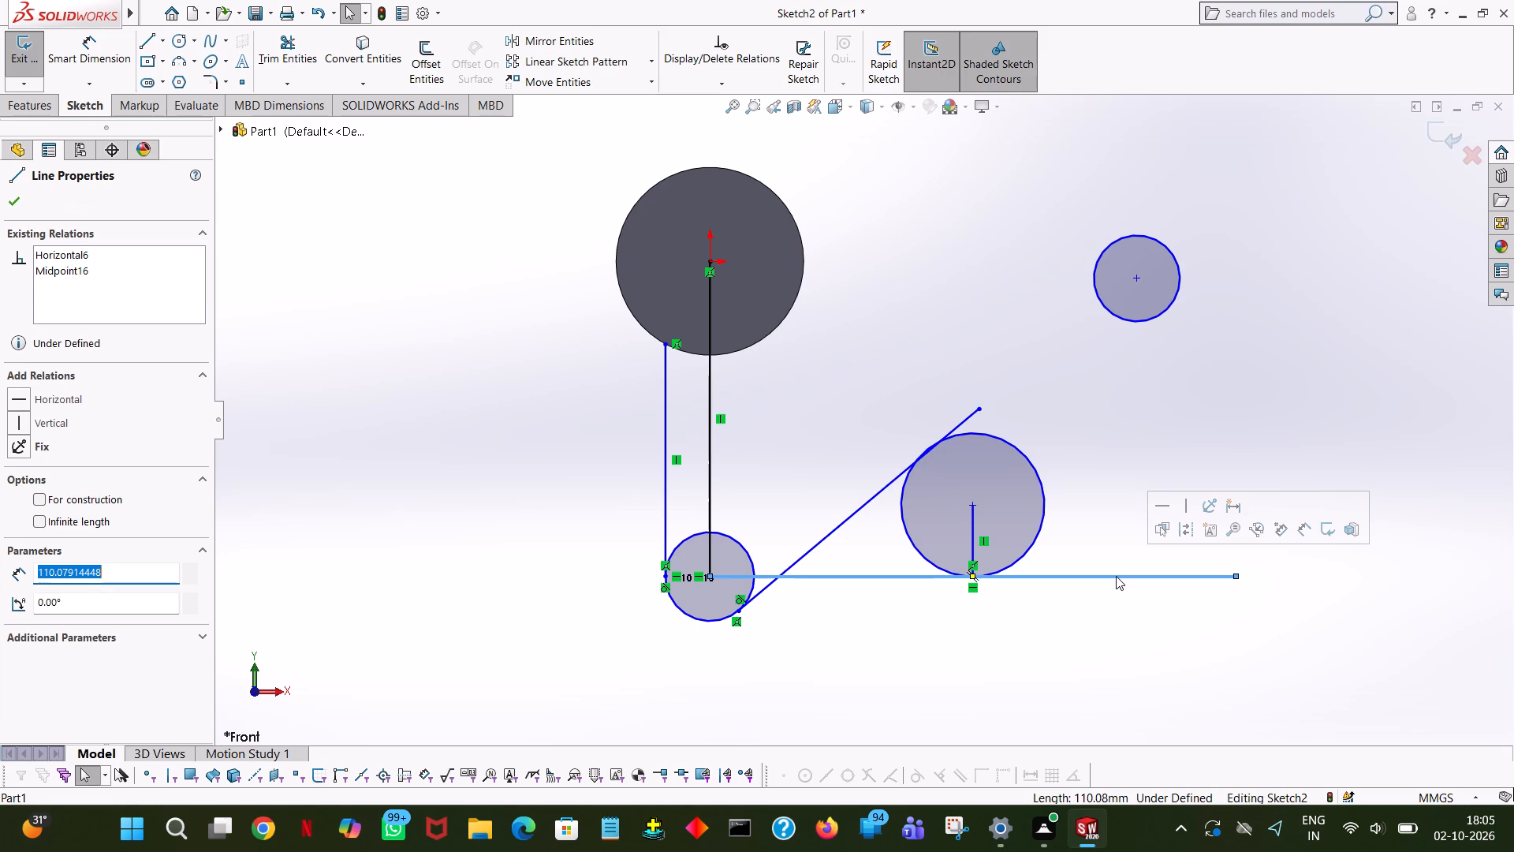
text(89.)
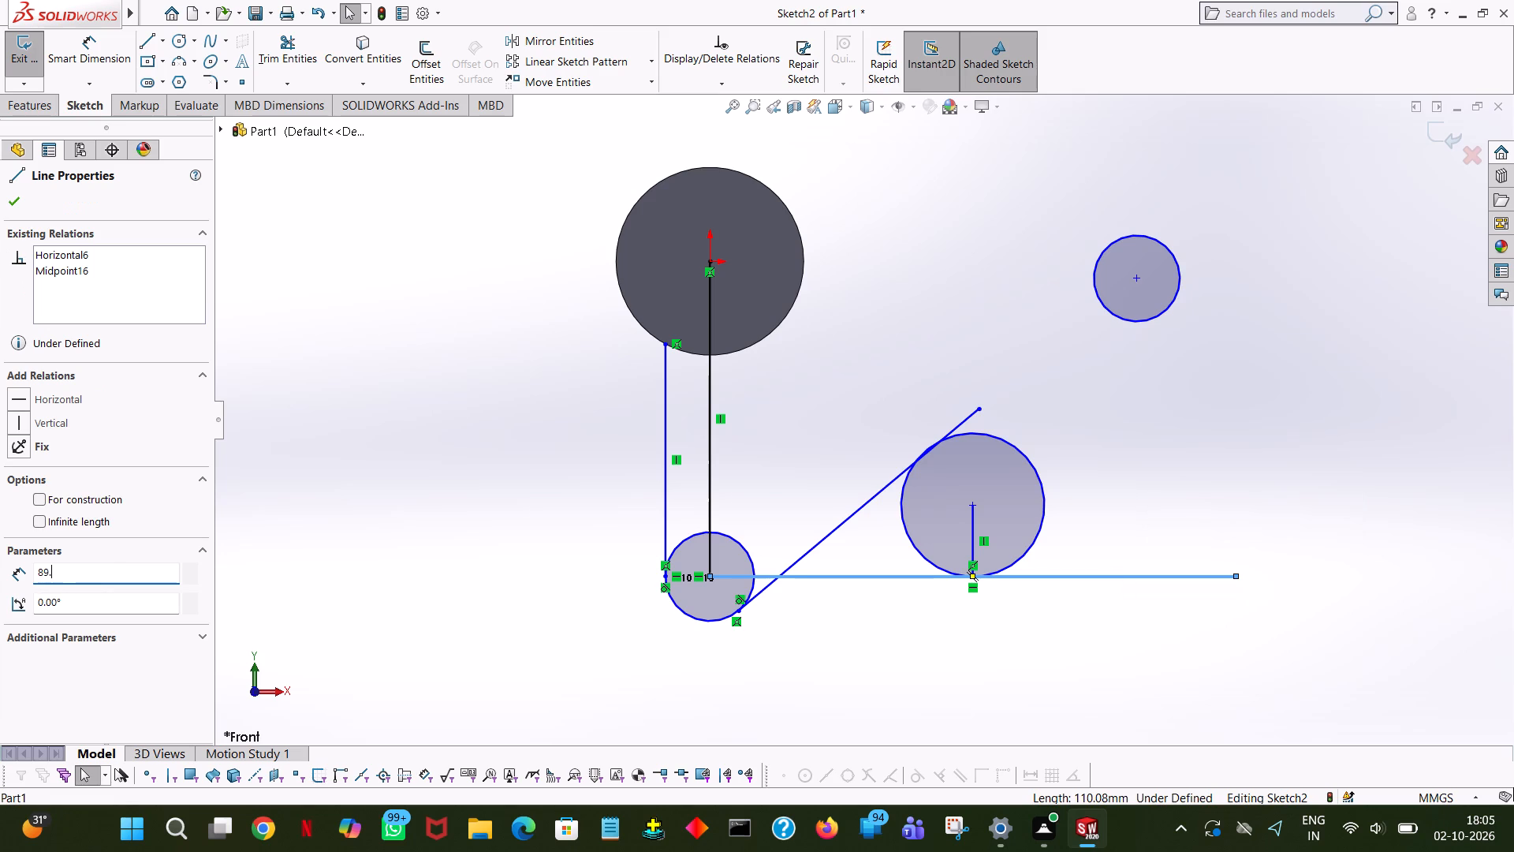
key(4)
key(Return)
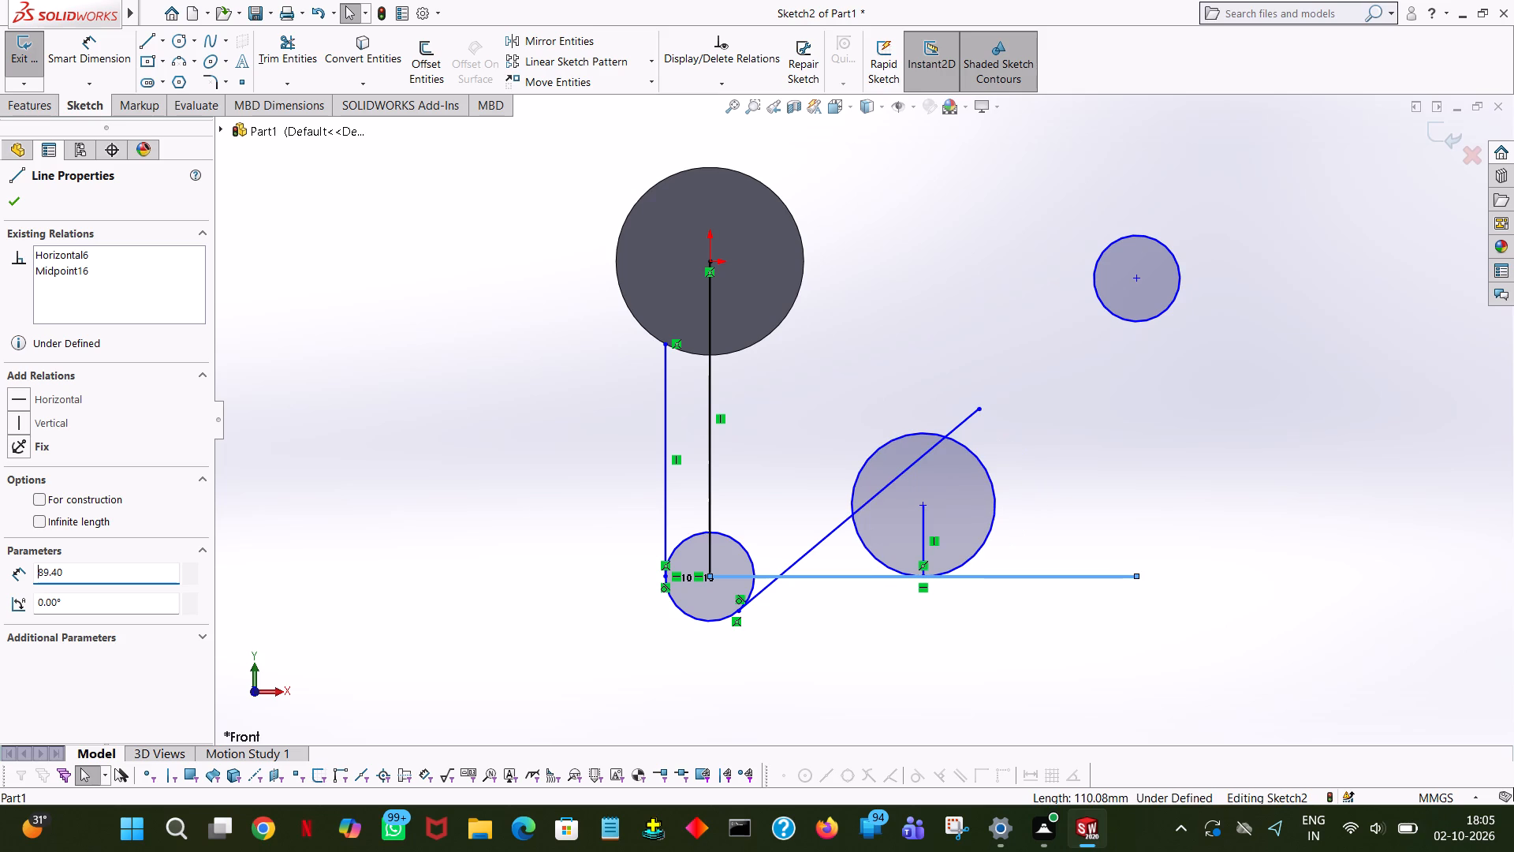
right_click(1116, 576)
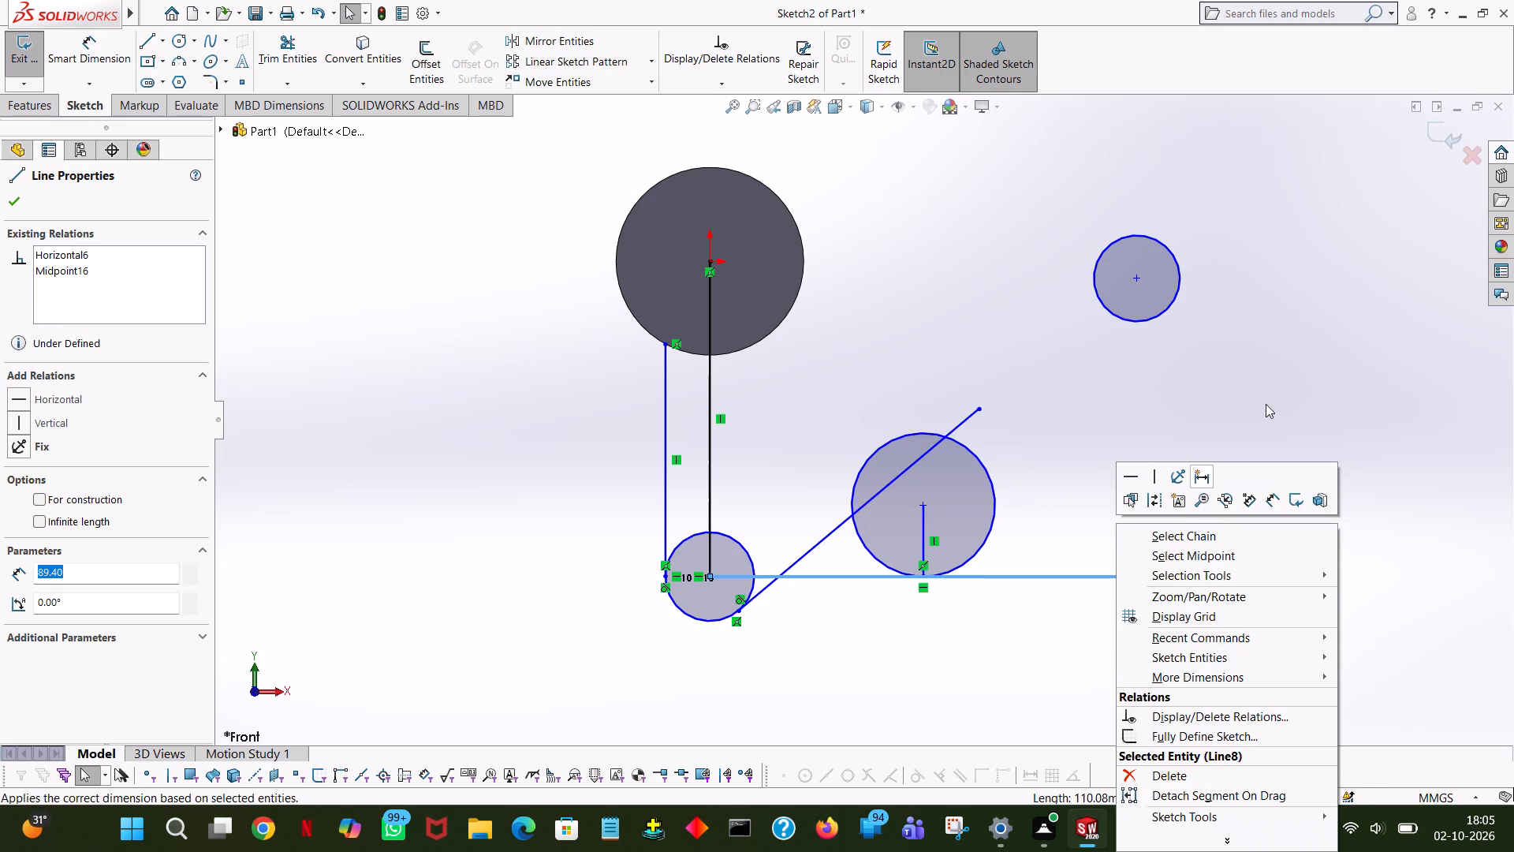
click(1266, 404)
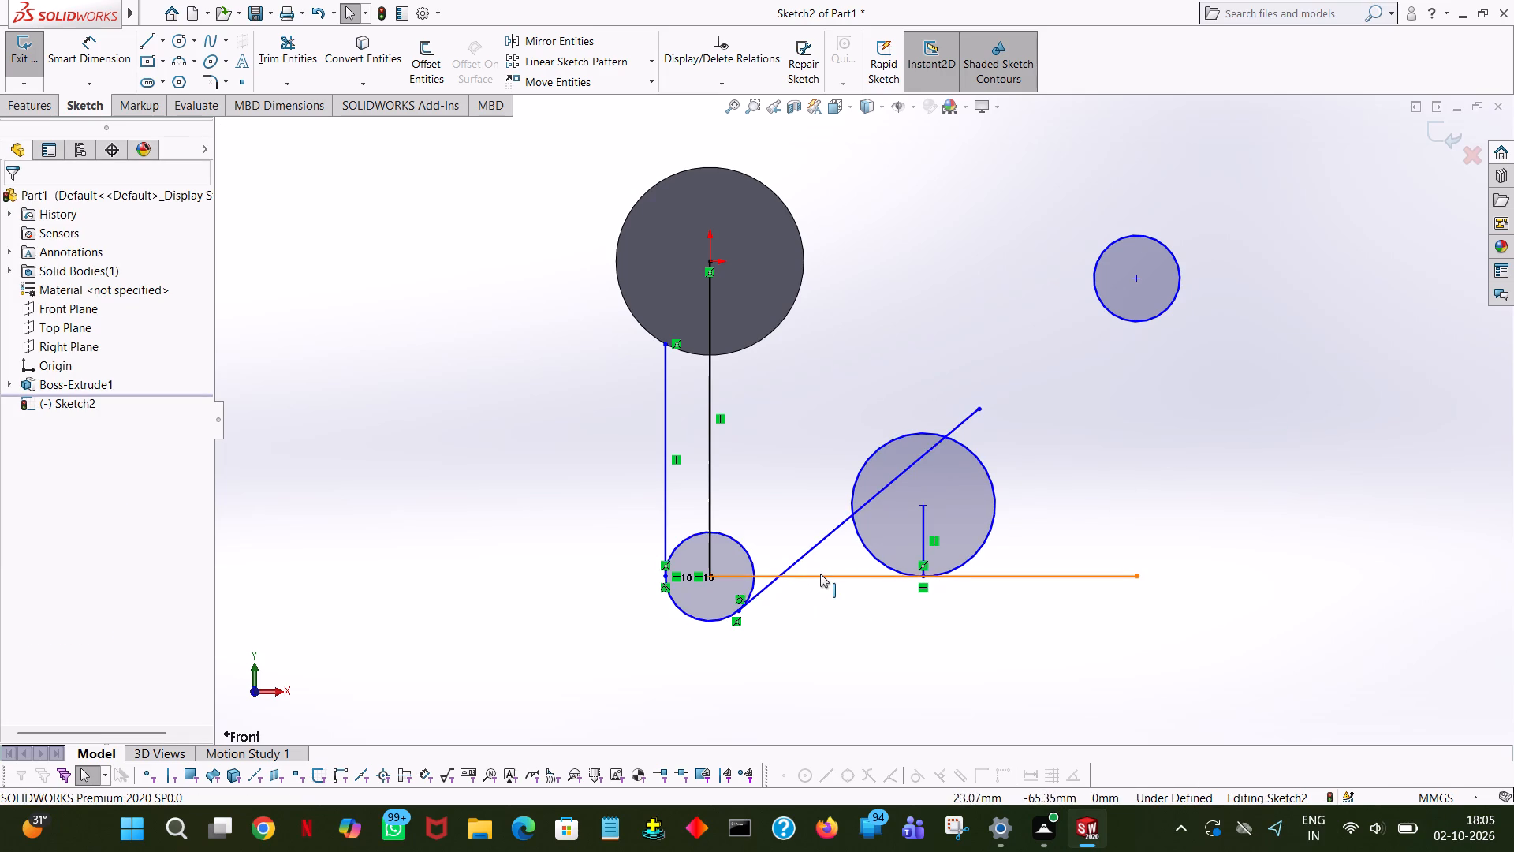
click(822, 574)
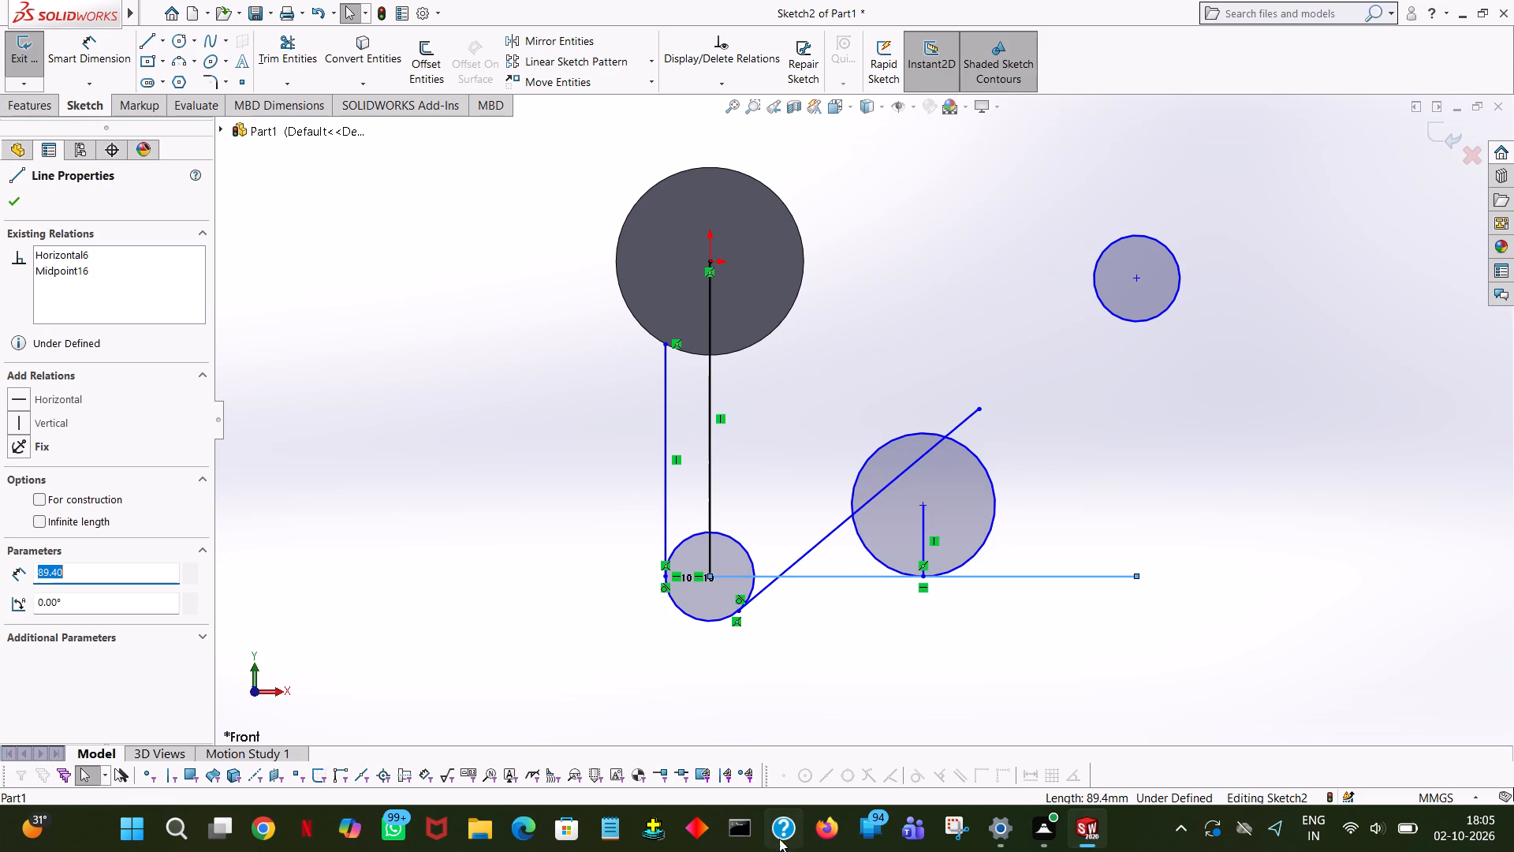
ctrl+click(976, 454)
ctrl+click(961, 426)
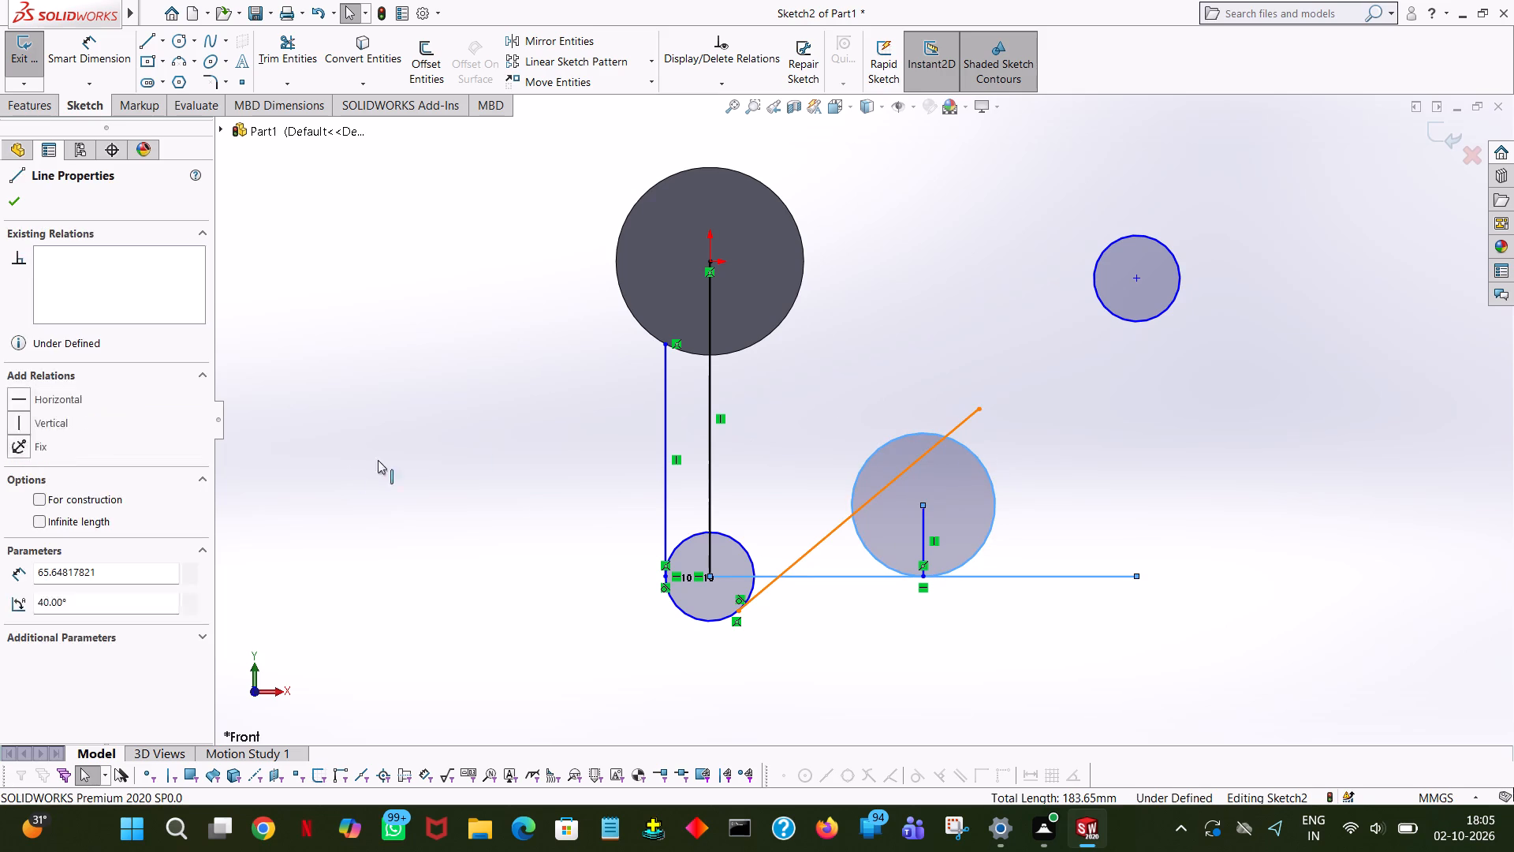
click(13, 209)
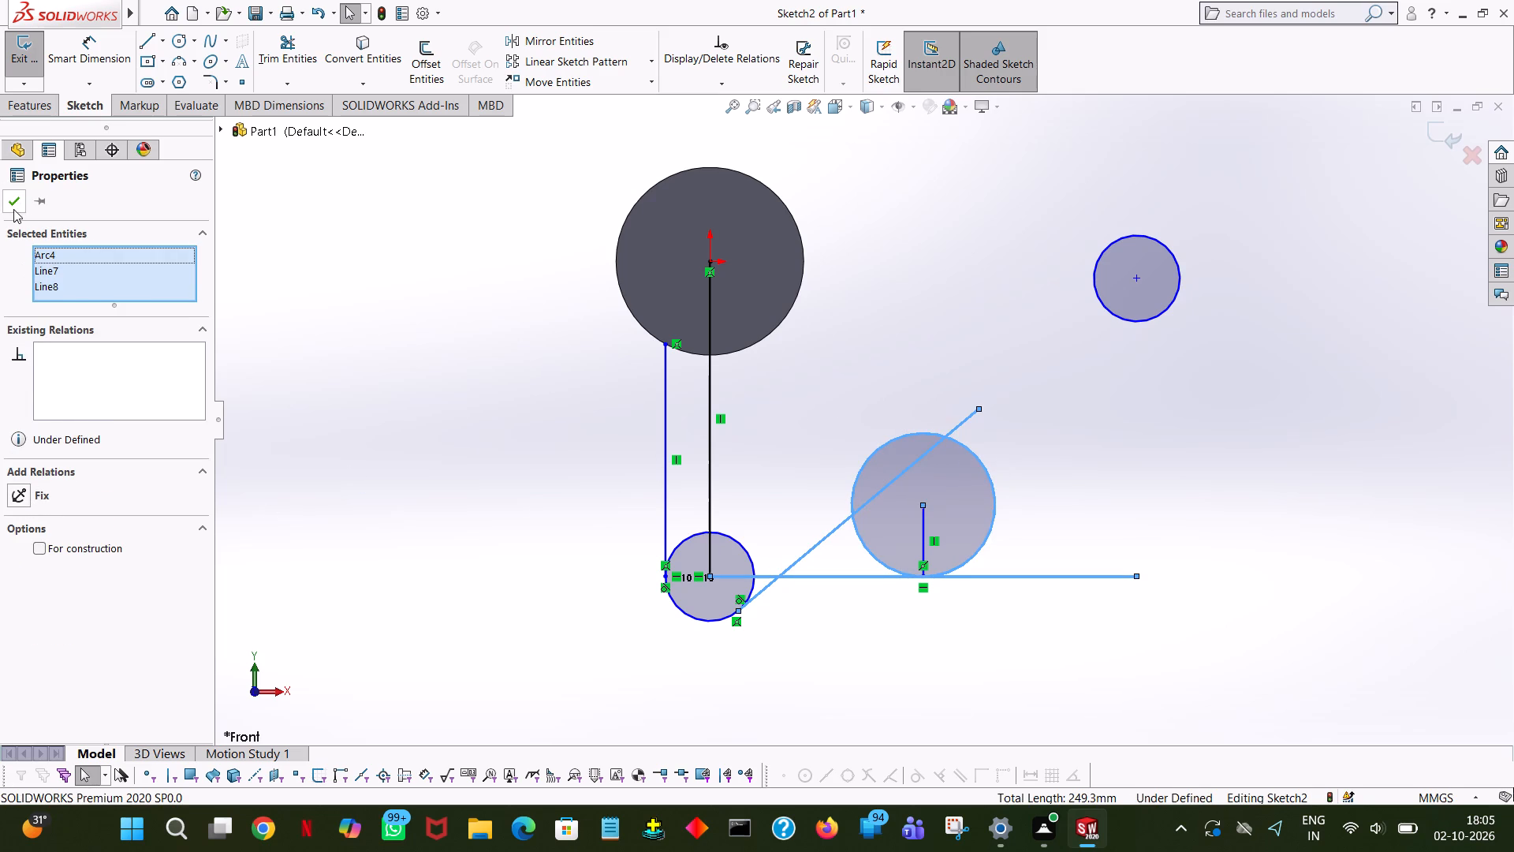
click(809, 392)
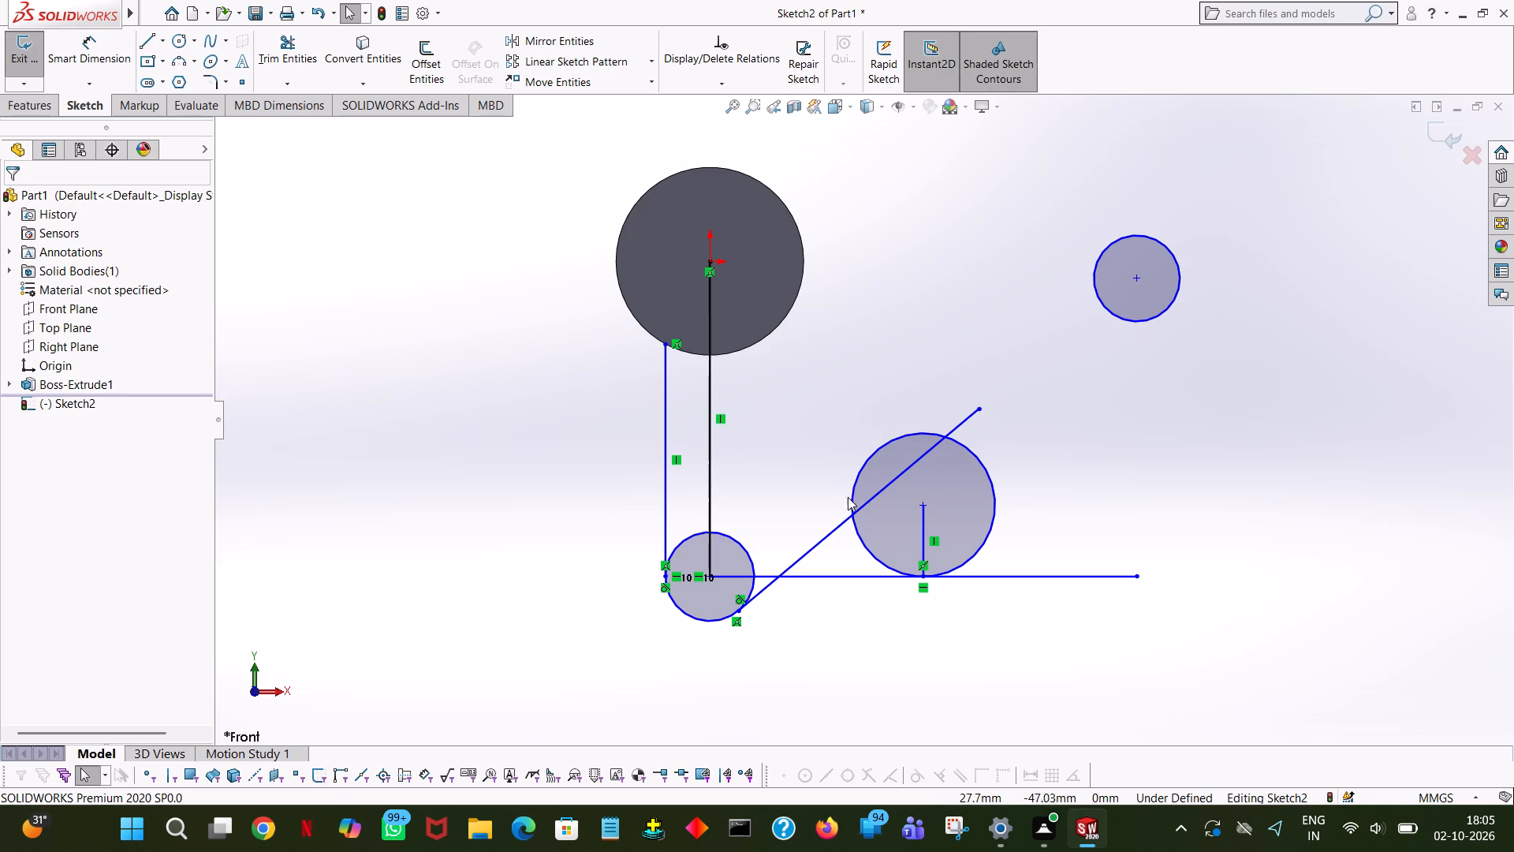
Make the 15 mm radius circle tangent to the slanted line rising from the bottom circle.
ctrl+click(863, 550)
ctrl+click(930, 453)
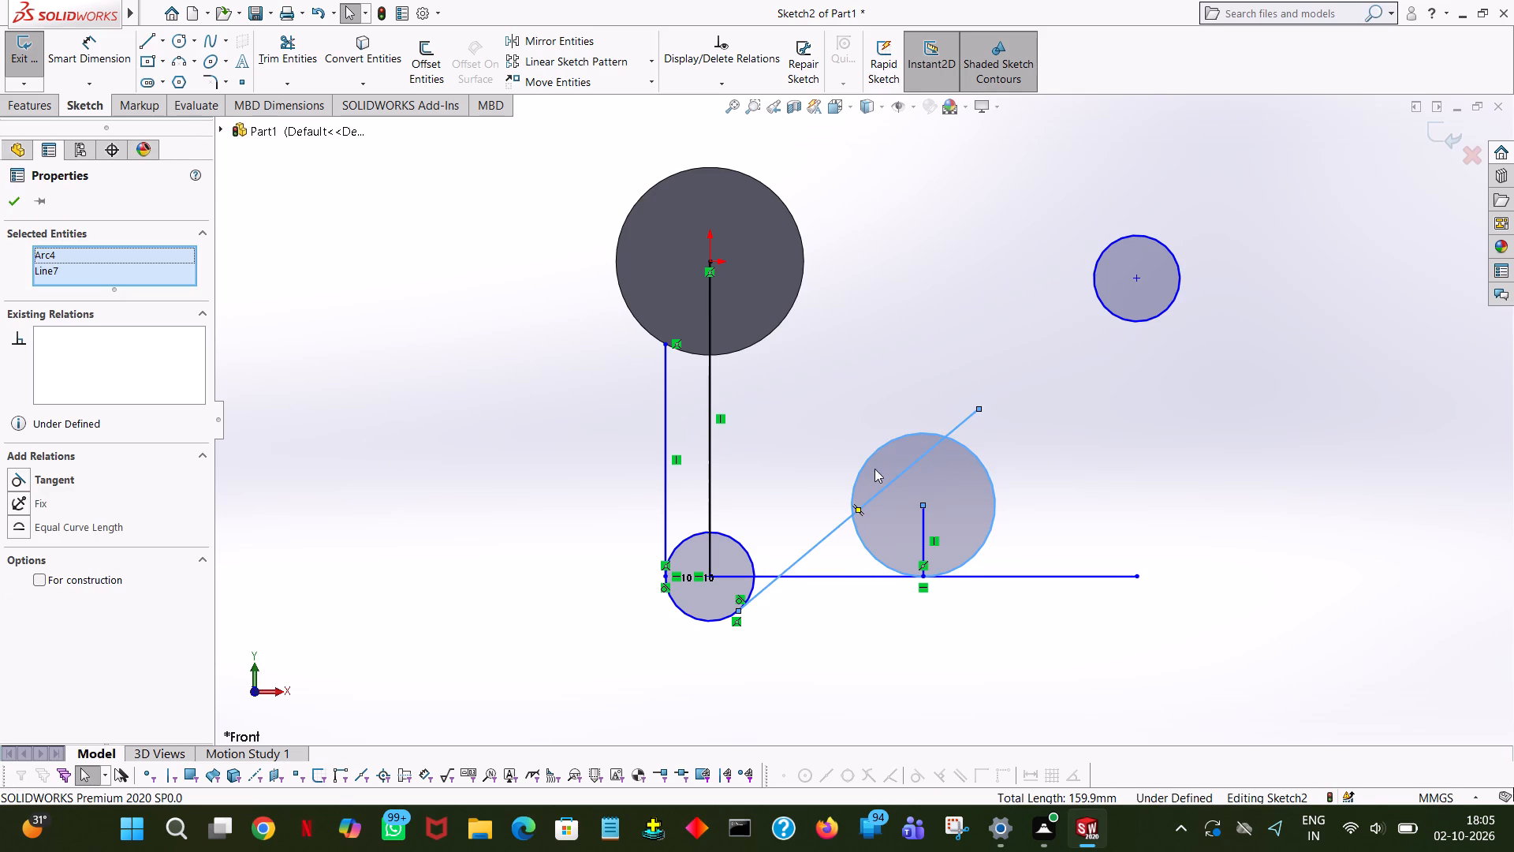
double_click(48, 482)
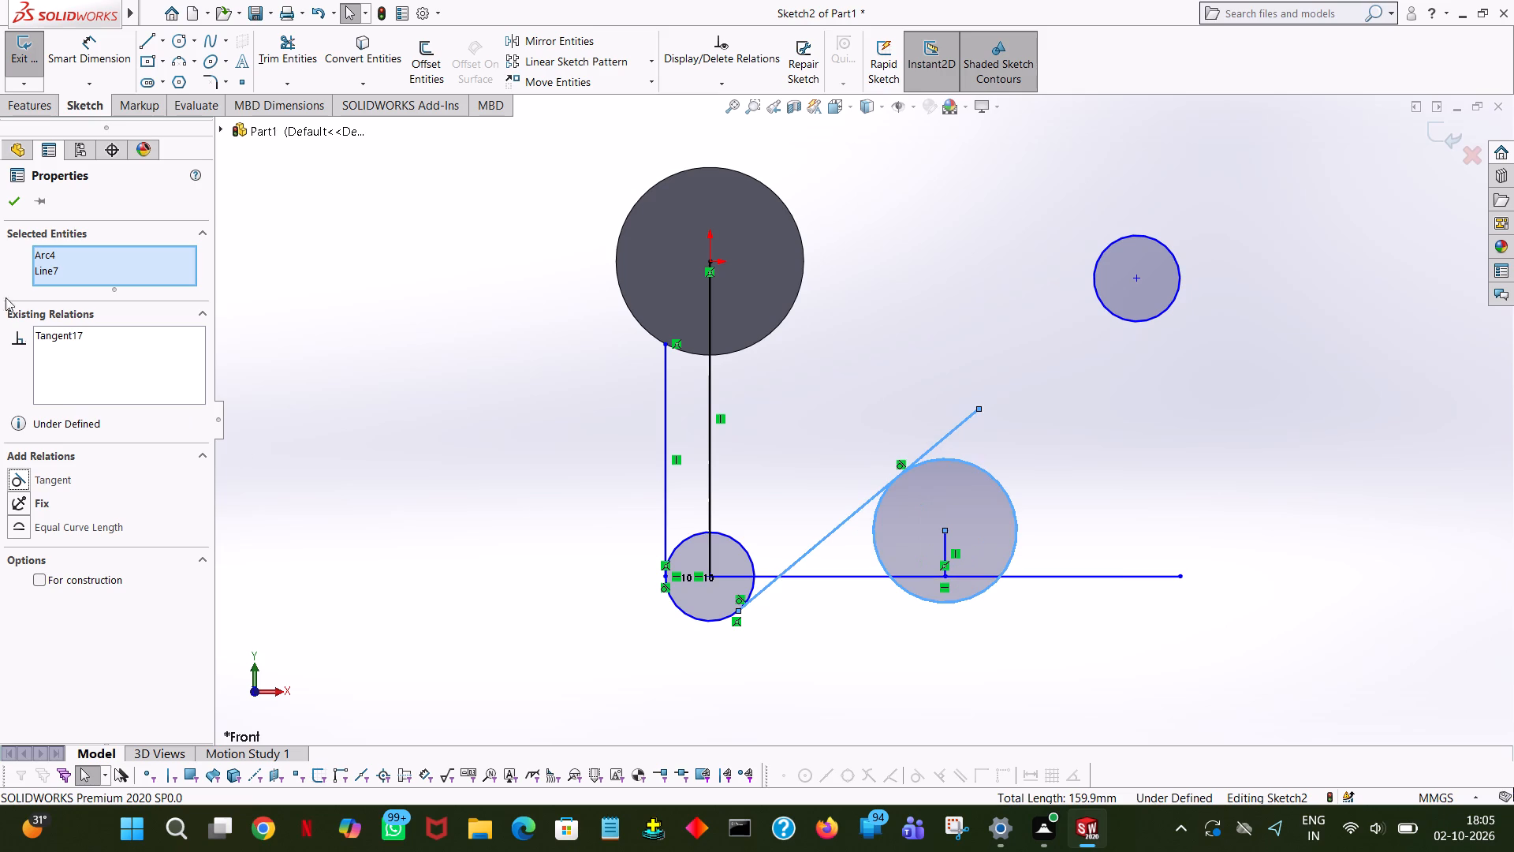
click(6, 196)
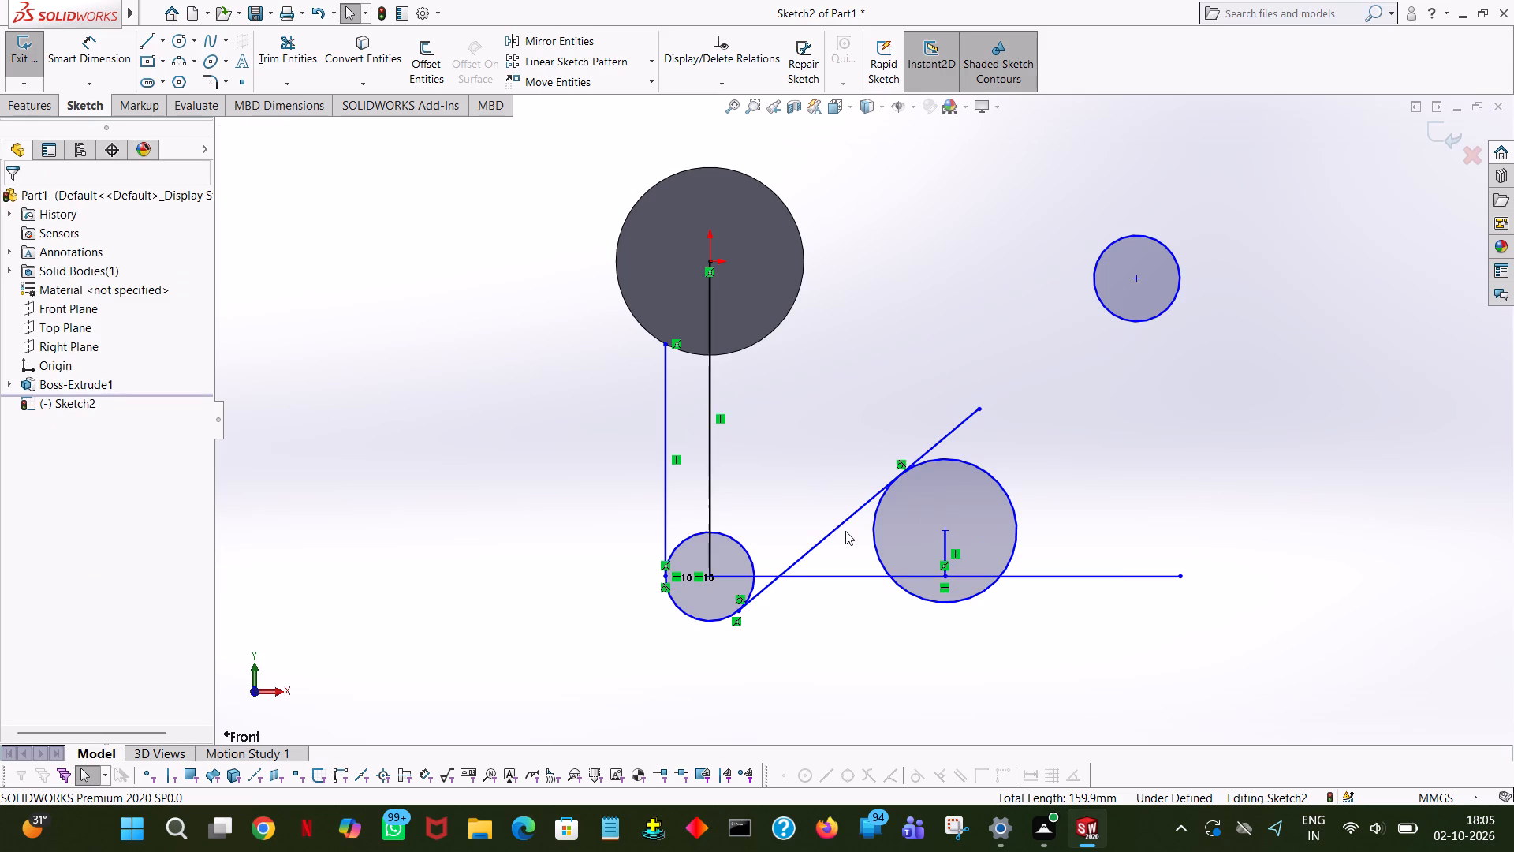
click(849, 522)
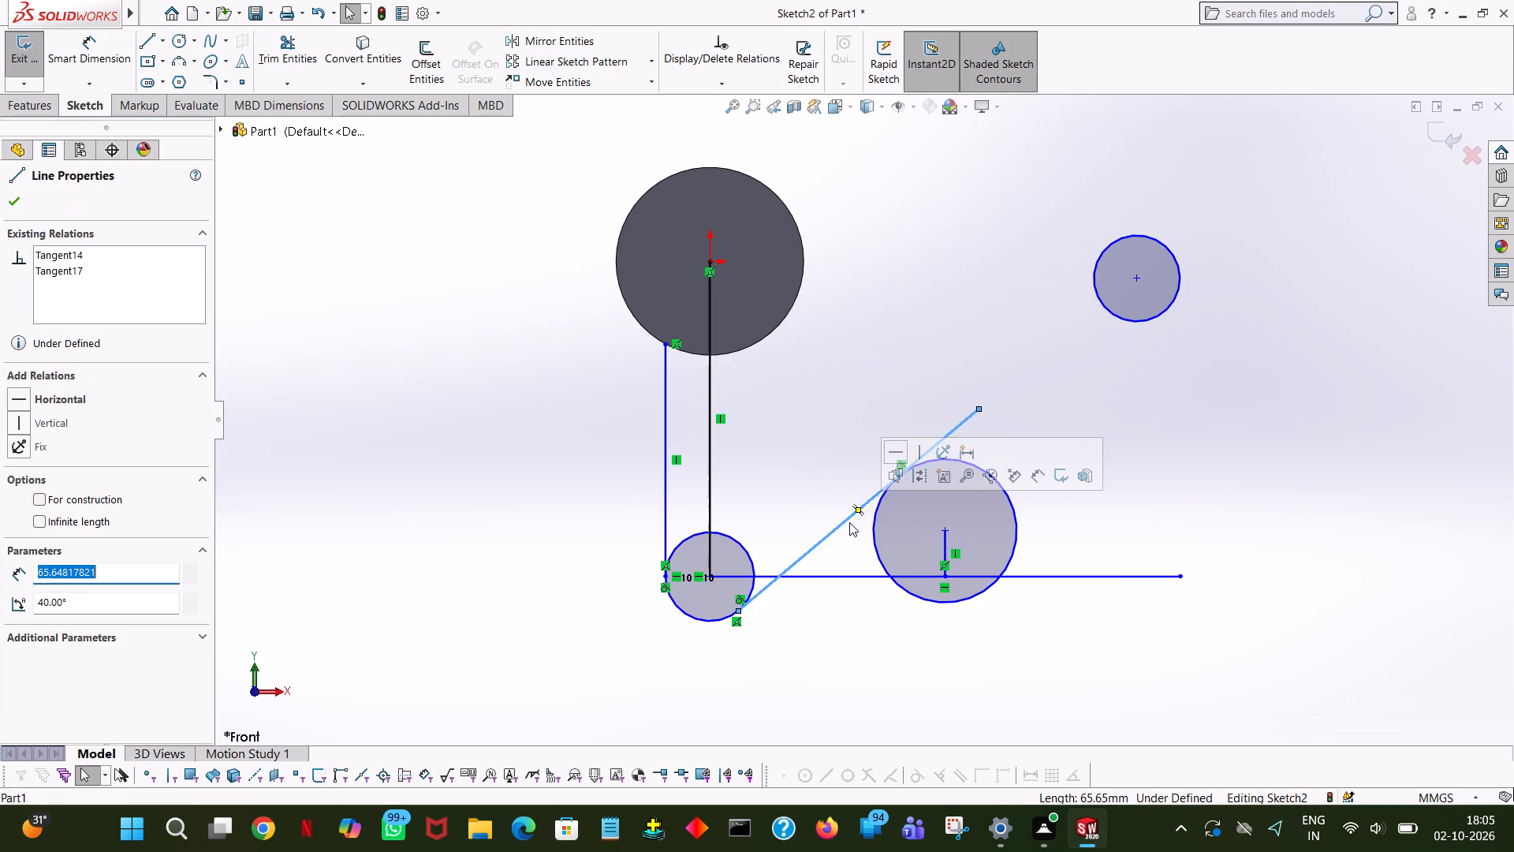
click(415, 460)
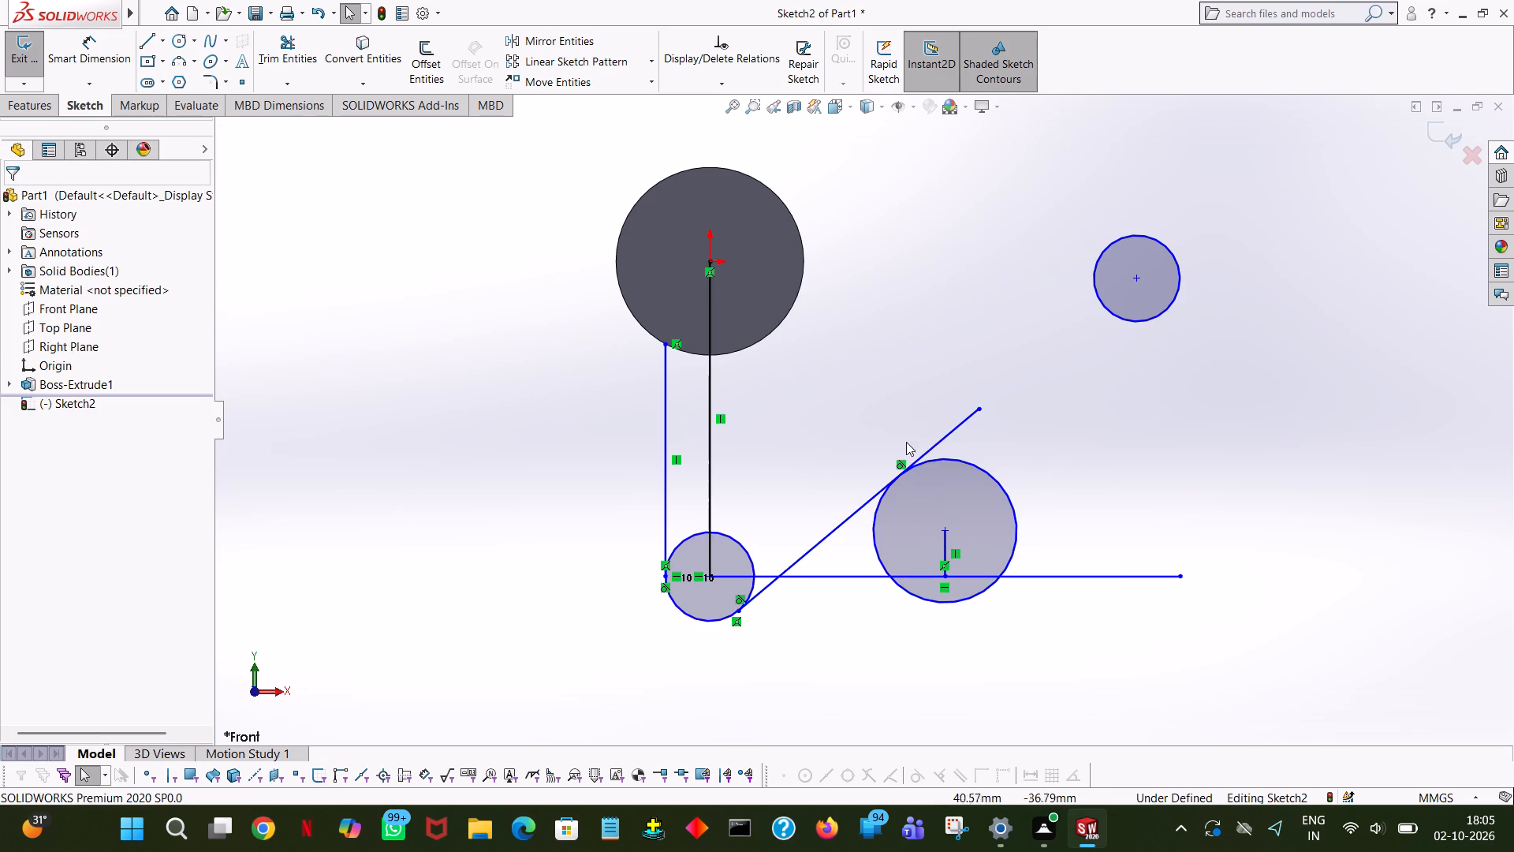
Sketch a 3.6 mm vertical line downward from the free end of the long horizontal line.
click(143, 42)
click(1180, 577)
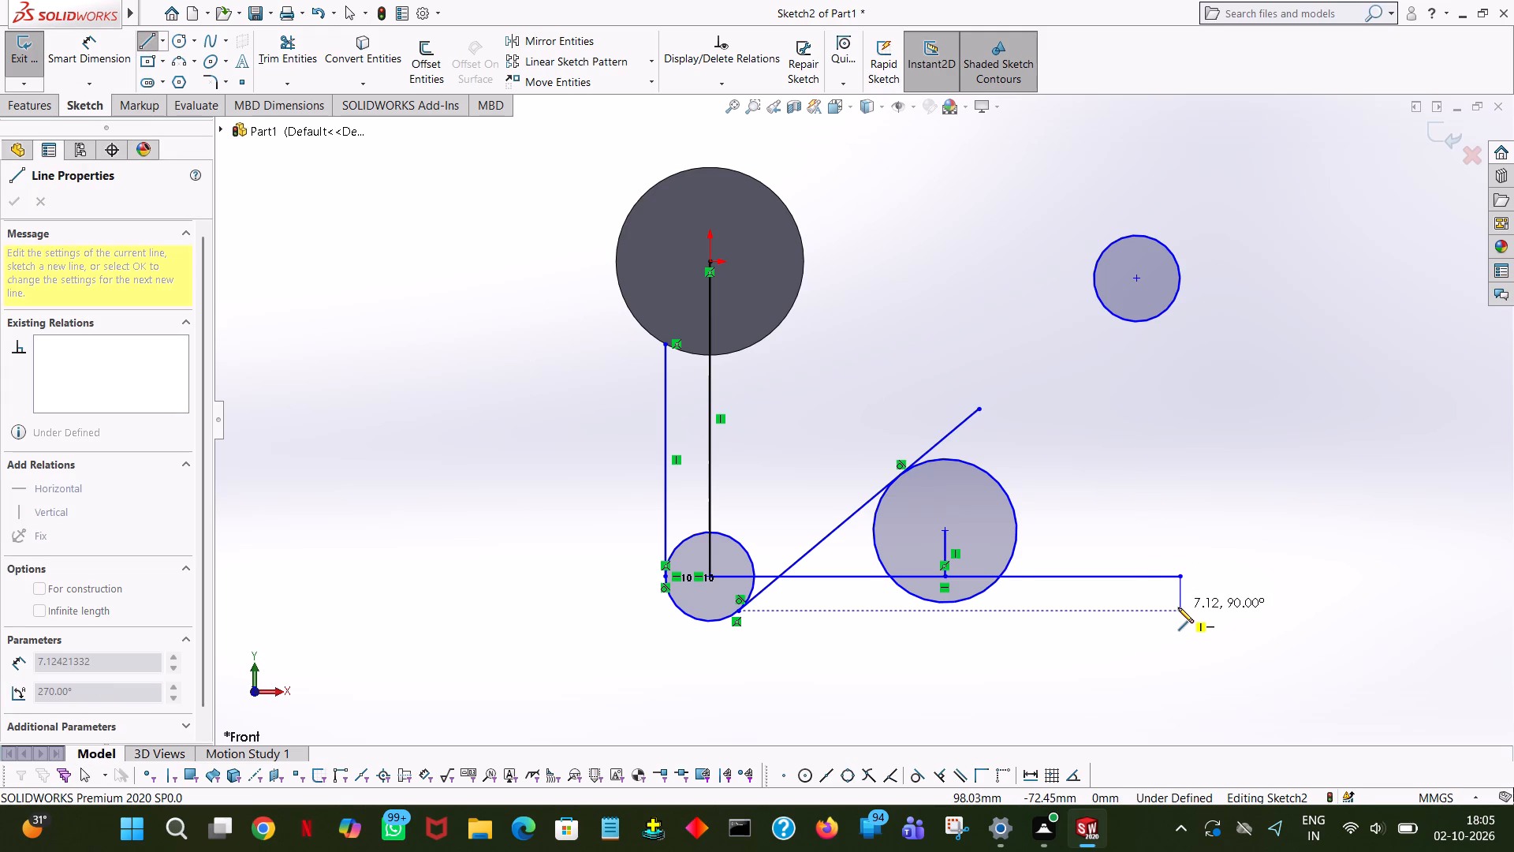
click(1178, 607)
text(3.6)
key(Return)
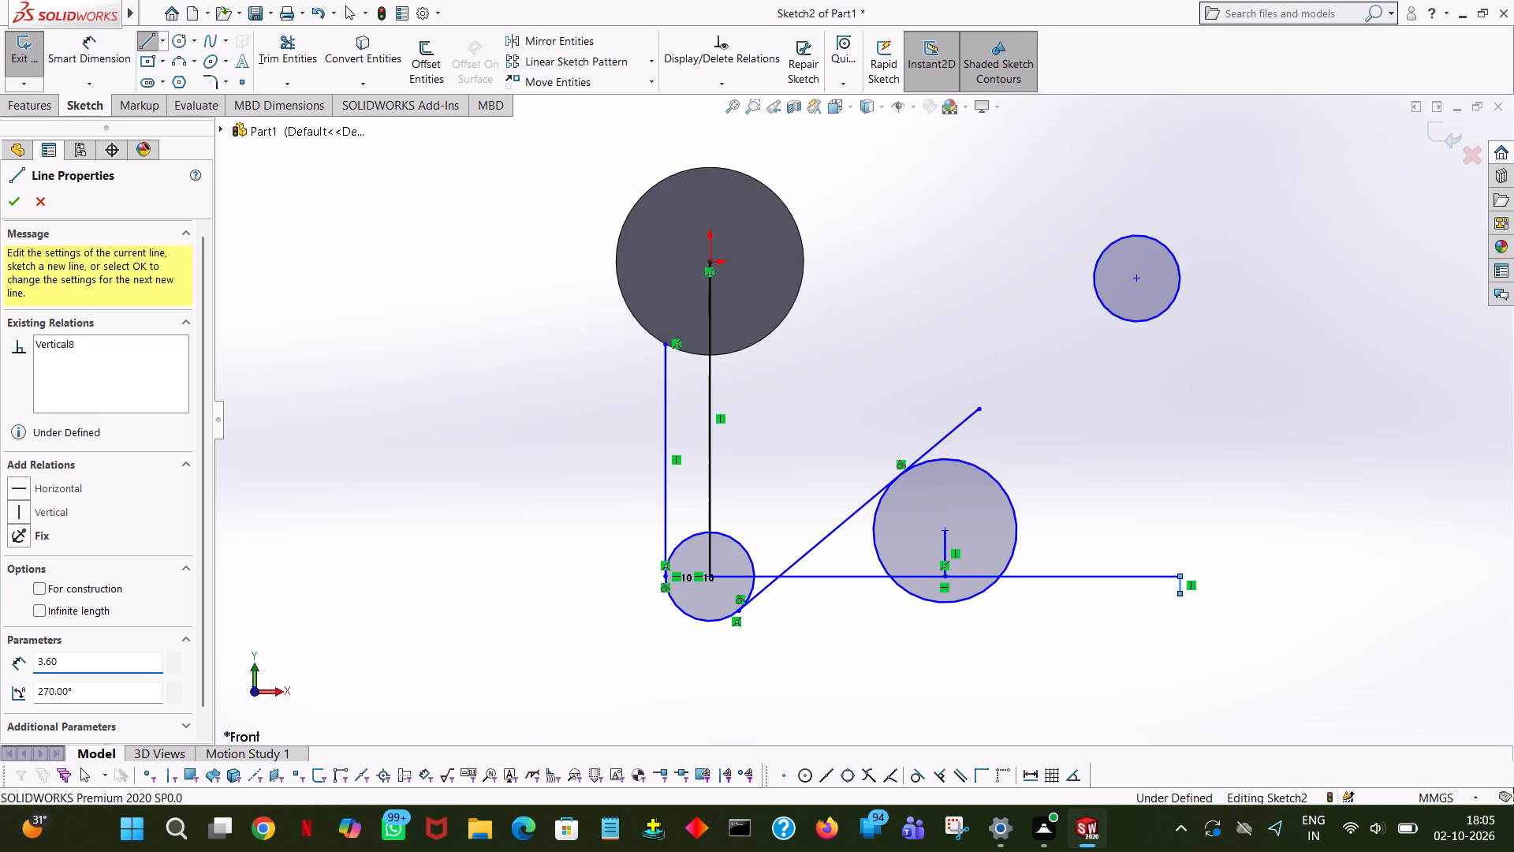
right_click(1178, 607)
click(1282, 622)
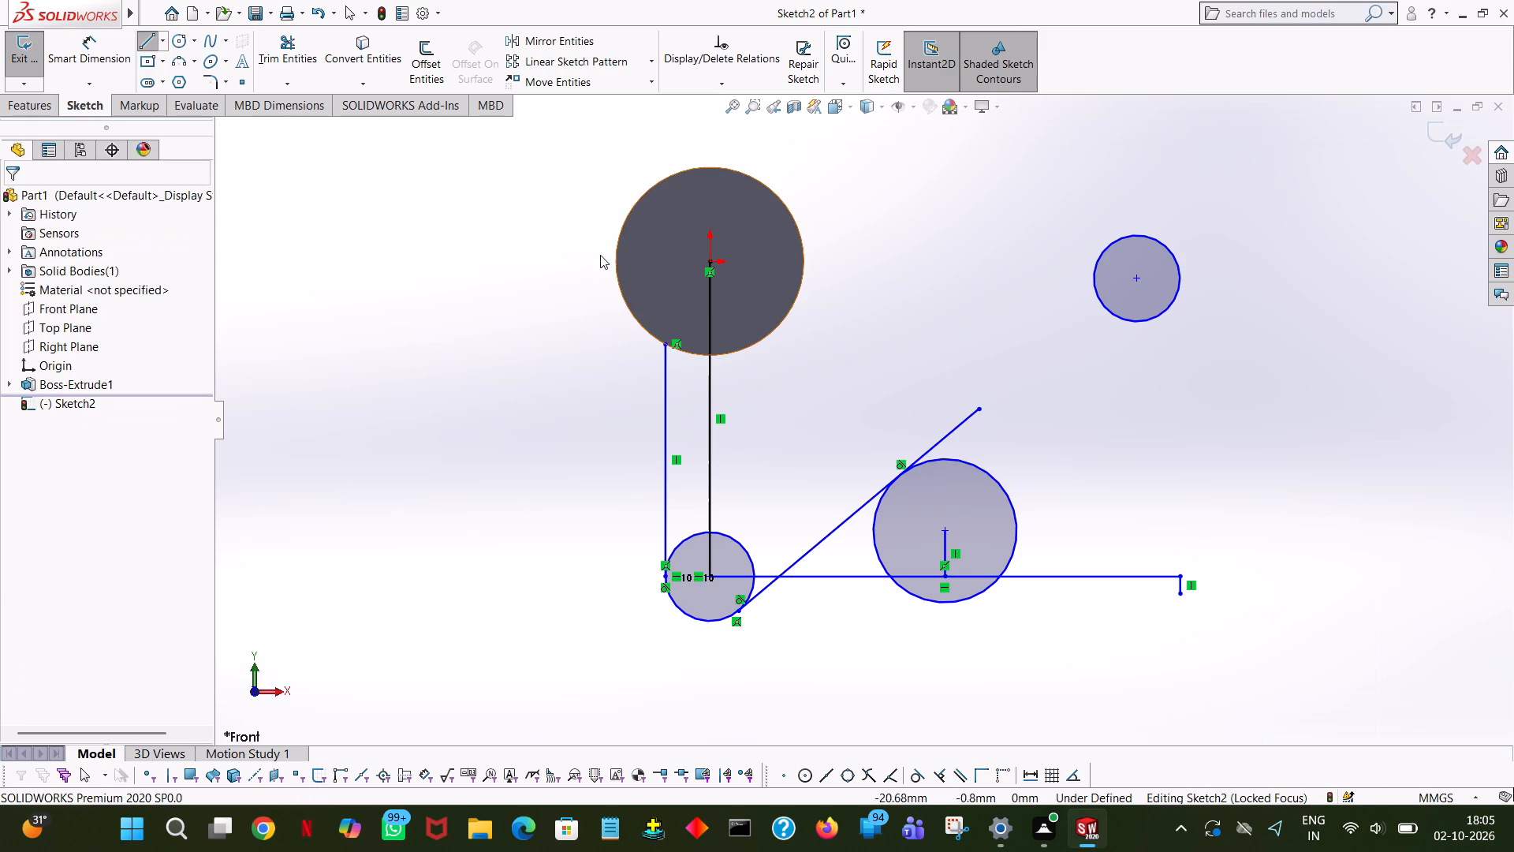
Draw a circle of radius 9 mm centred on the lower end of the 3.6 mm vertical line.
click(178, 35)
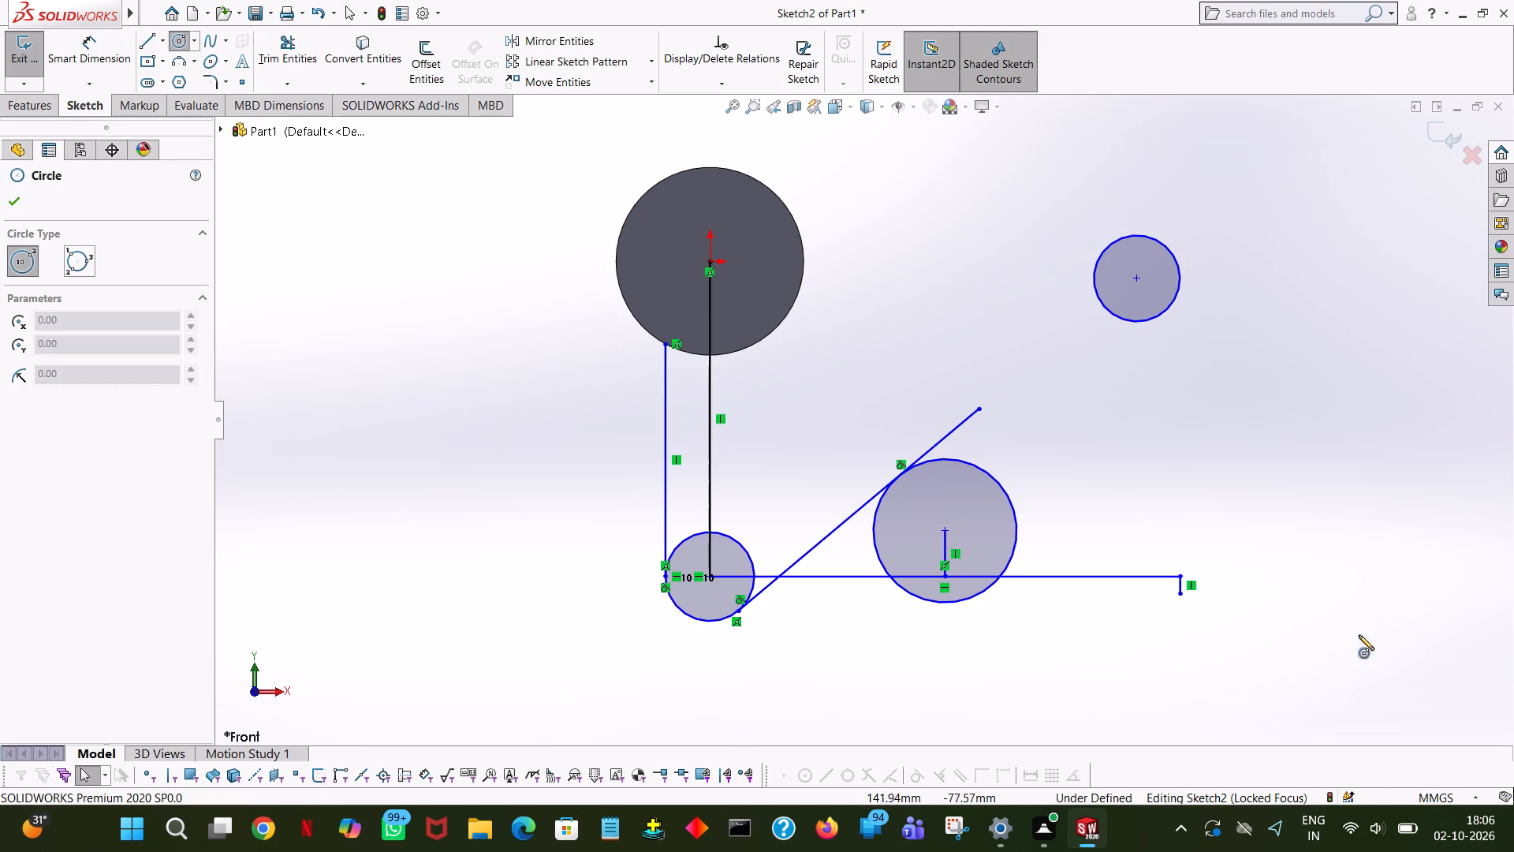
click(1180, 596)
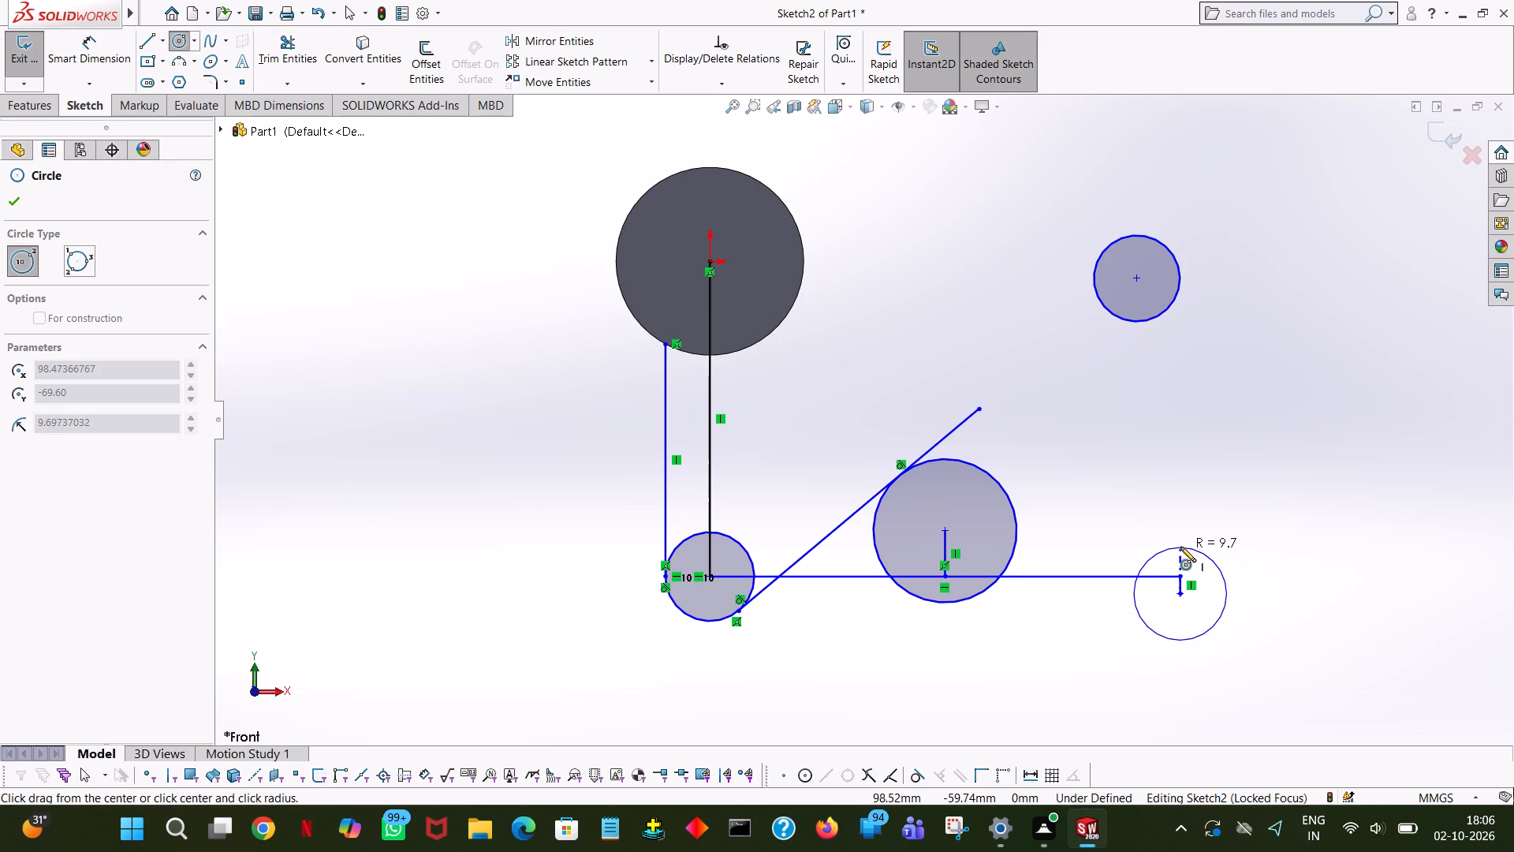
double_click(1180, 547)
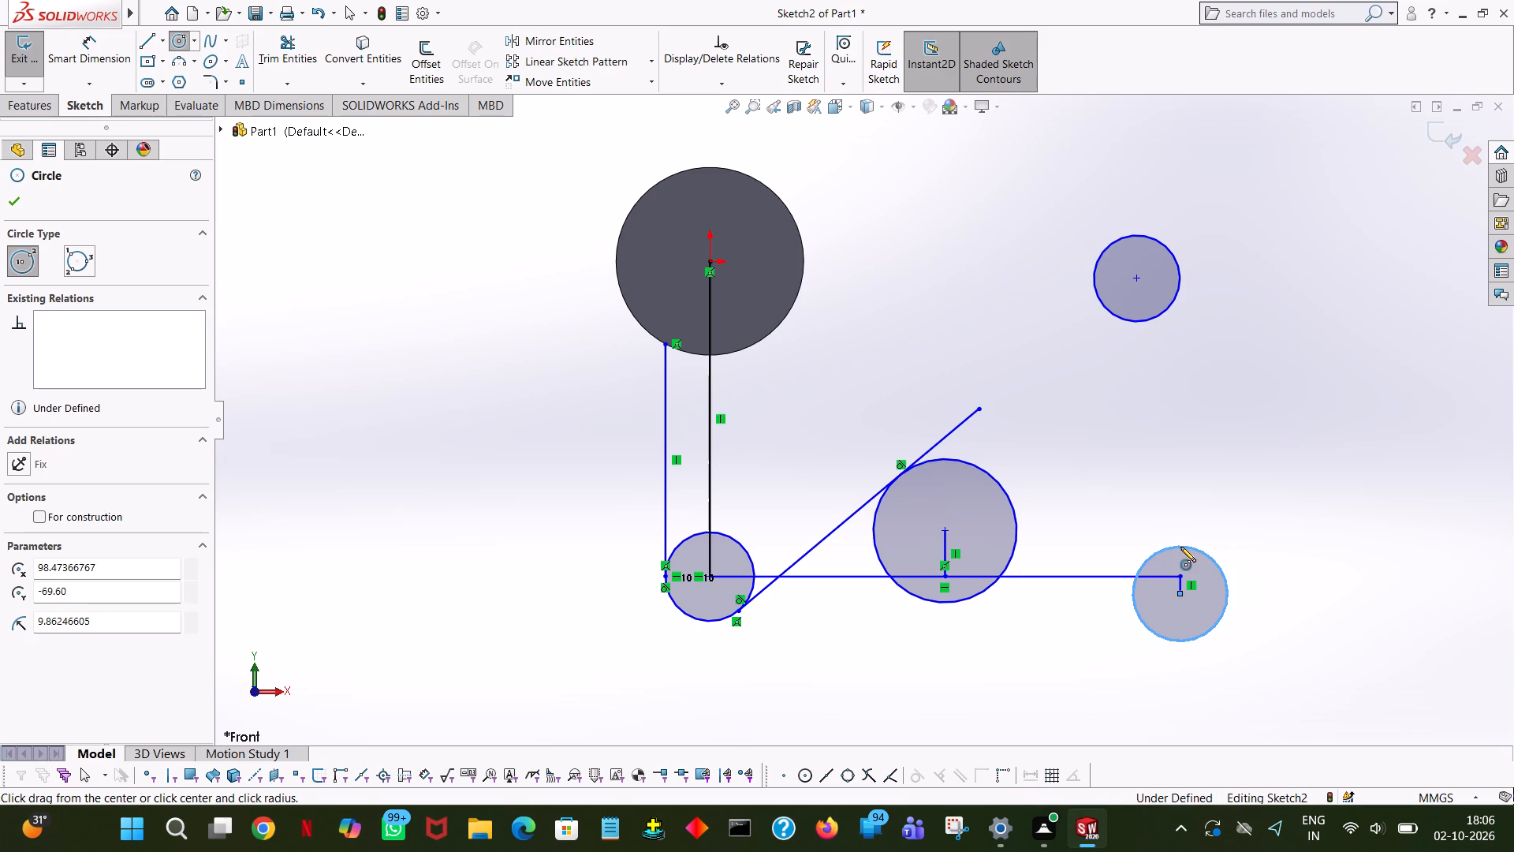
key(9)
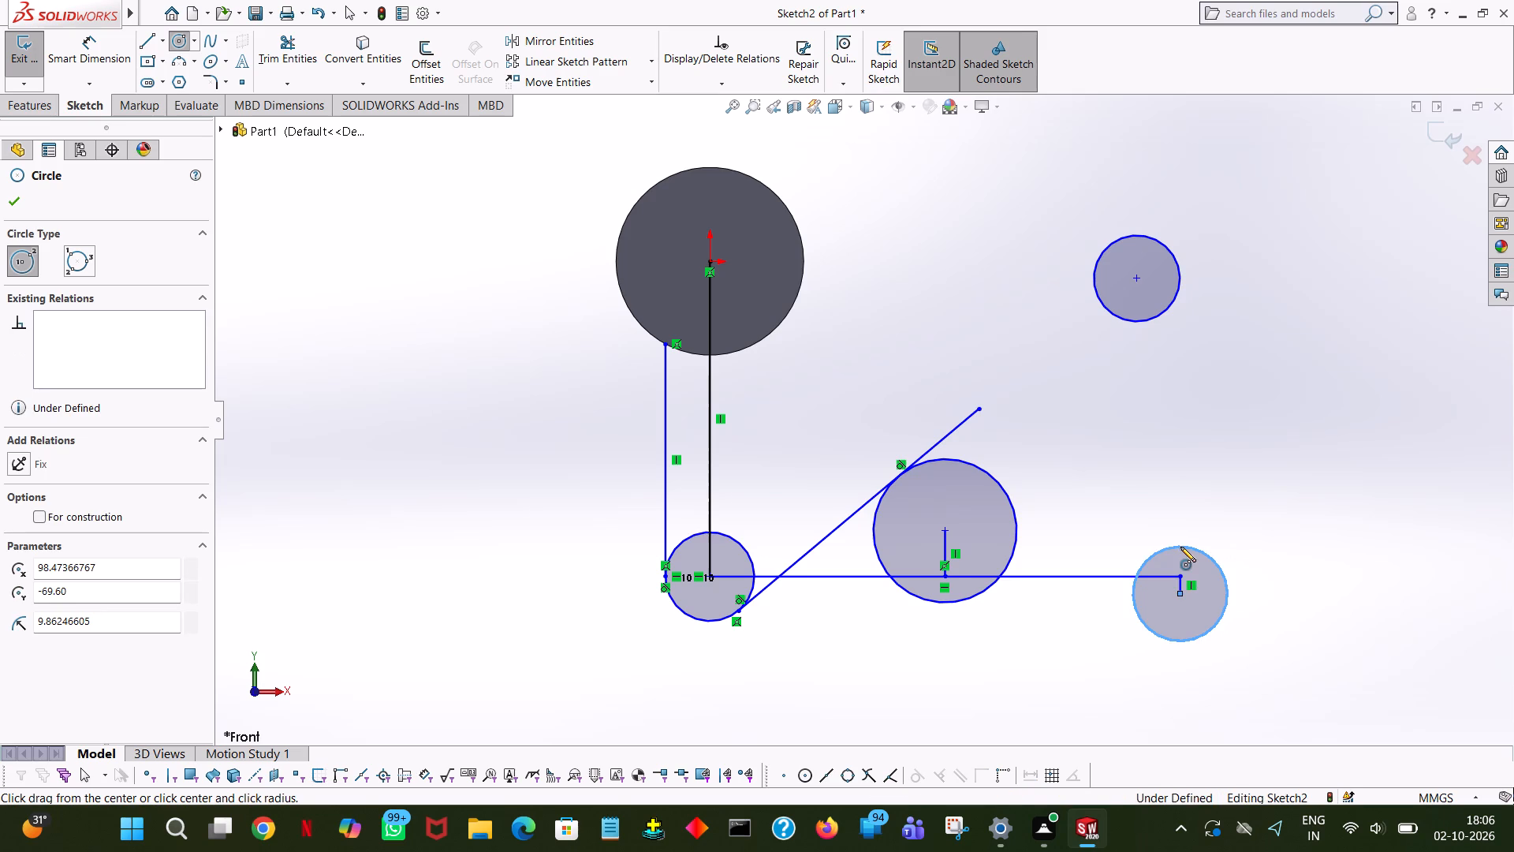
click(1180, 547)
right_click(1180, 547)
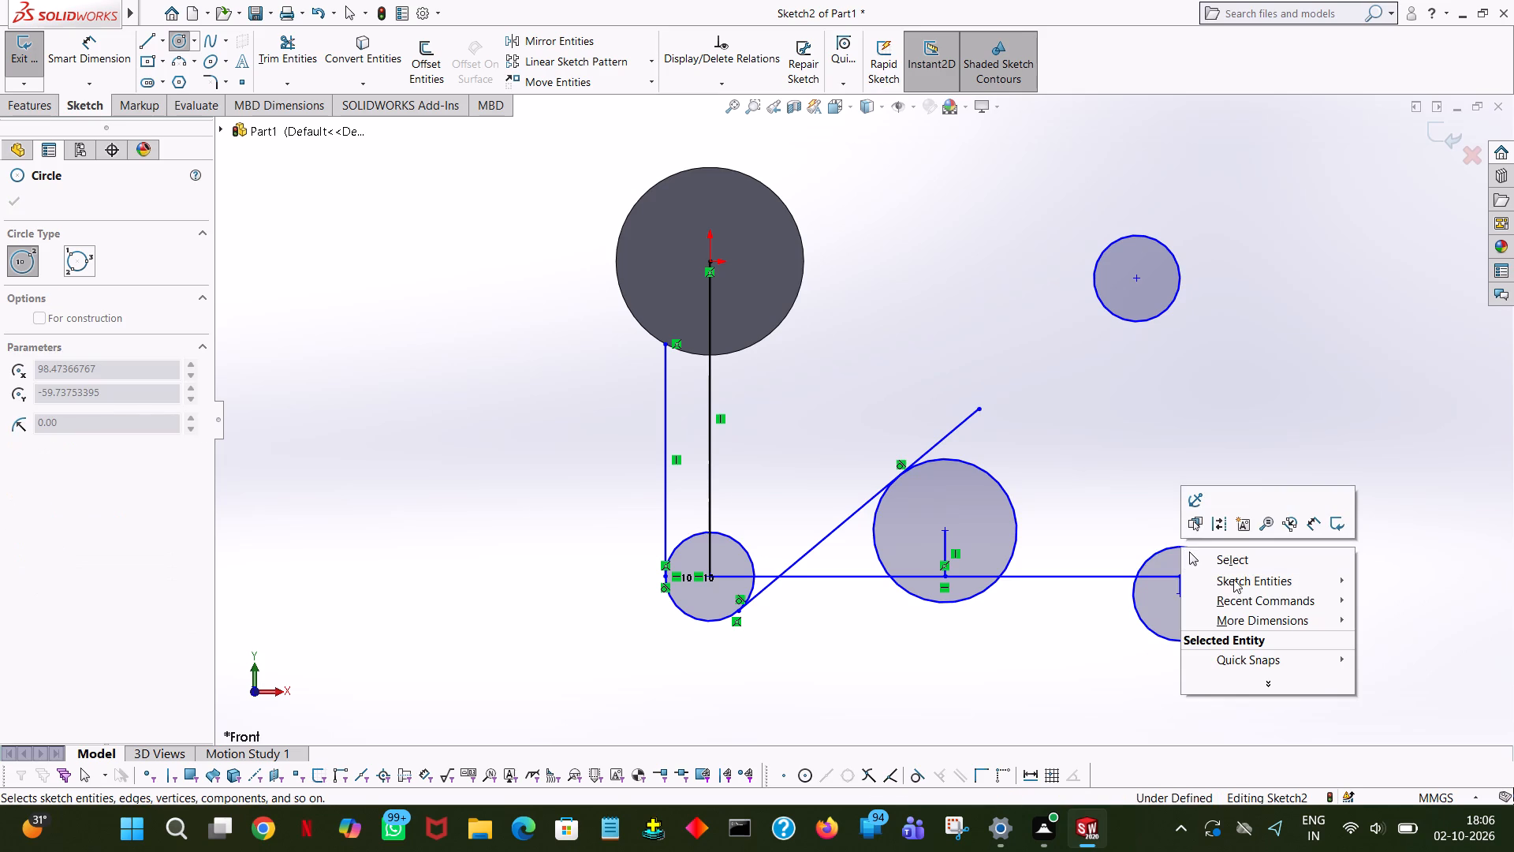
click(1251, 566)
click(1219, 565)
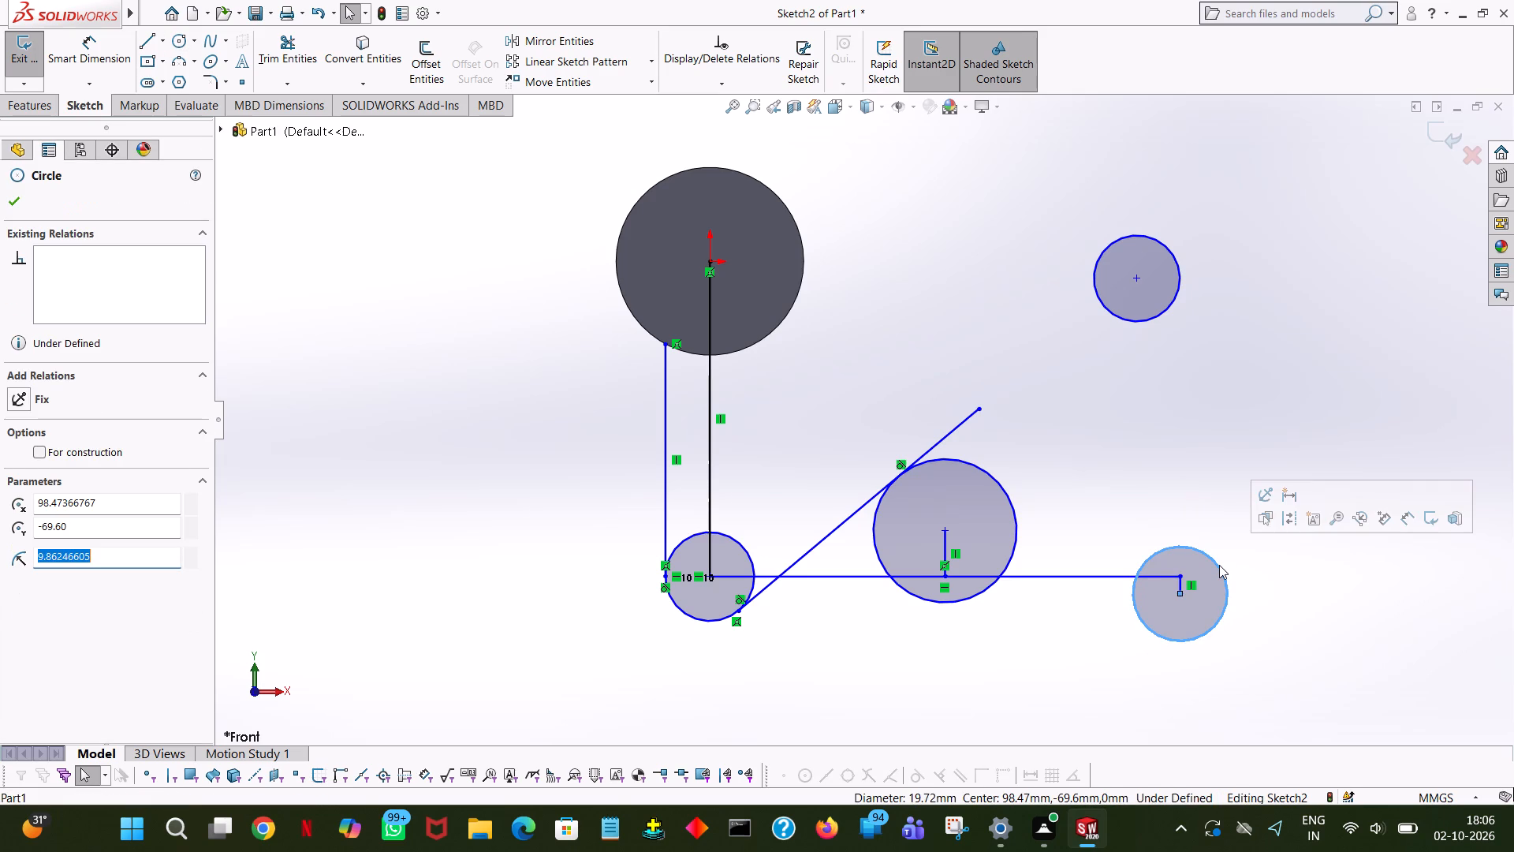
key(9)
key(Return)
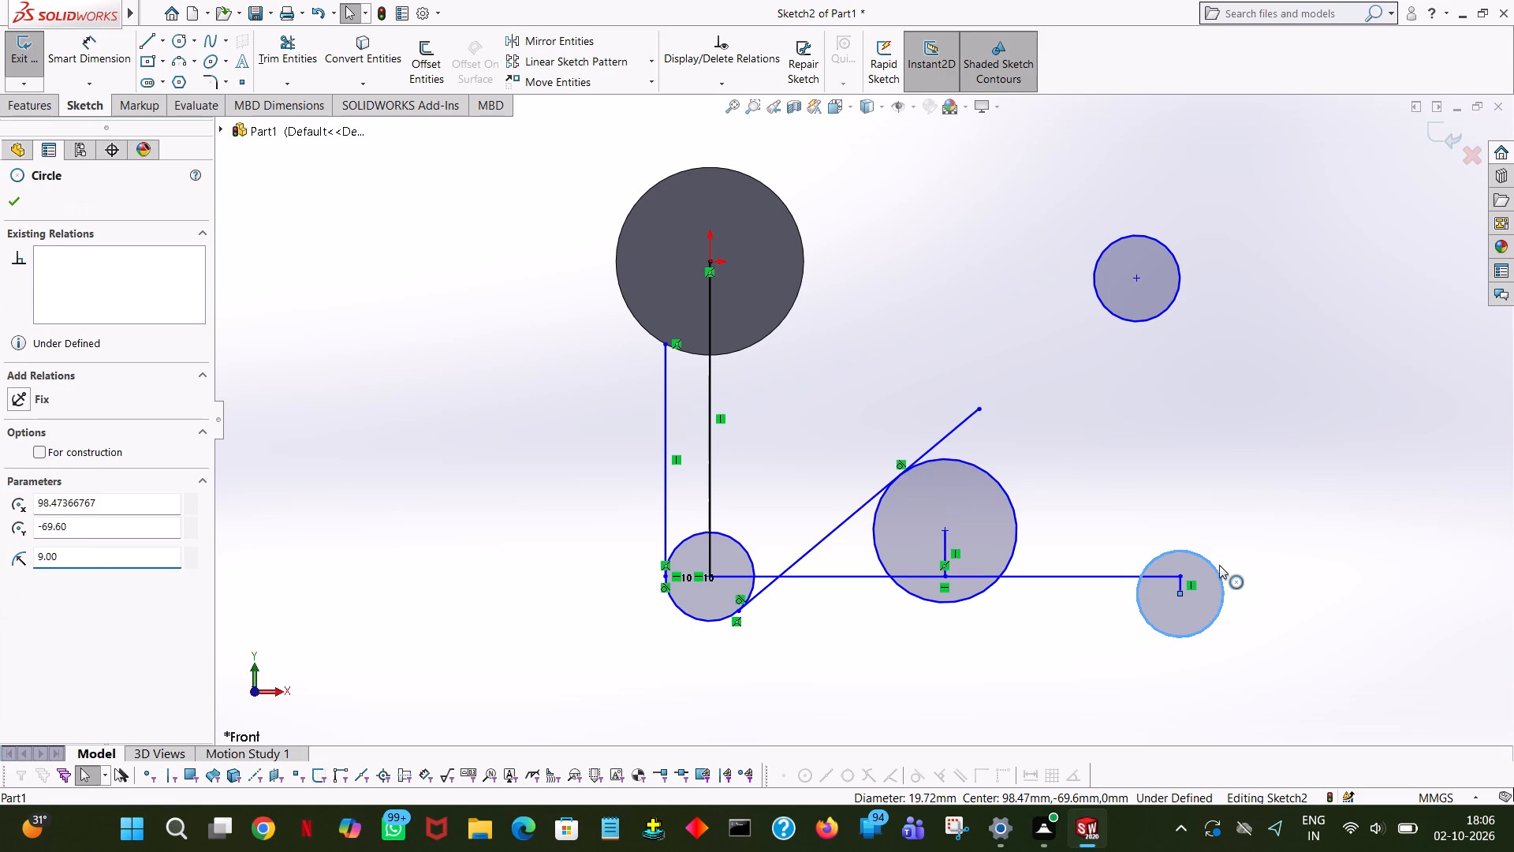
right_click(1219, 565)
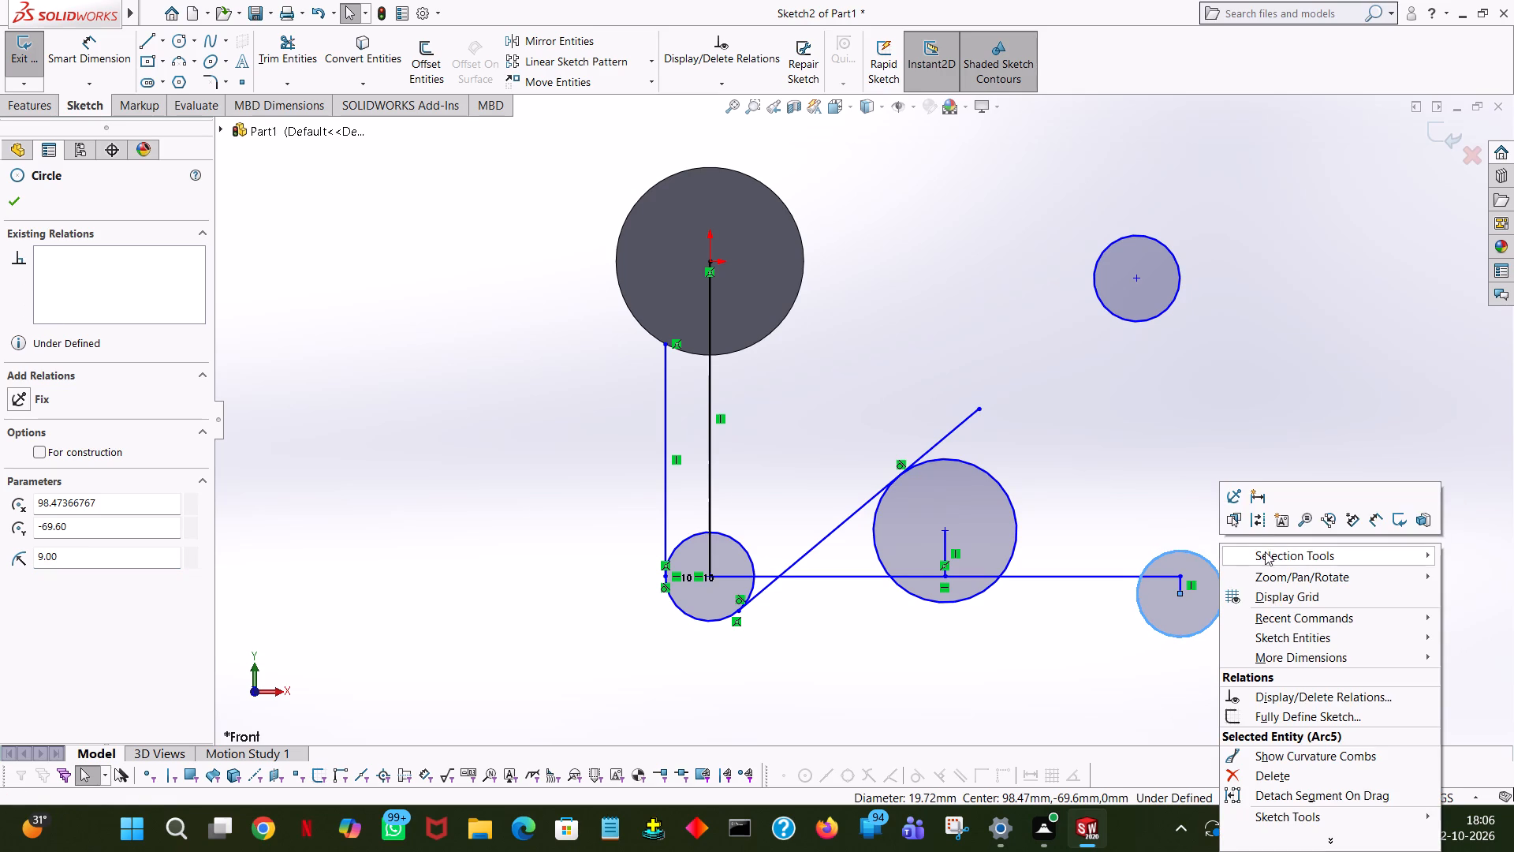
click(1151, 443)
click(1174, 555)
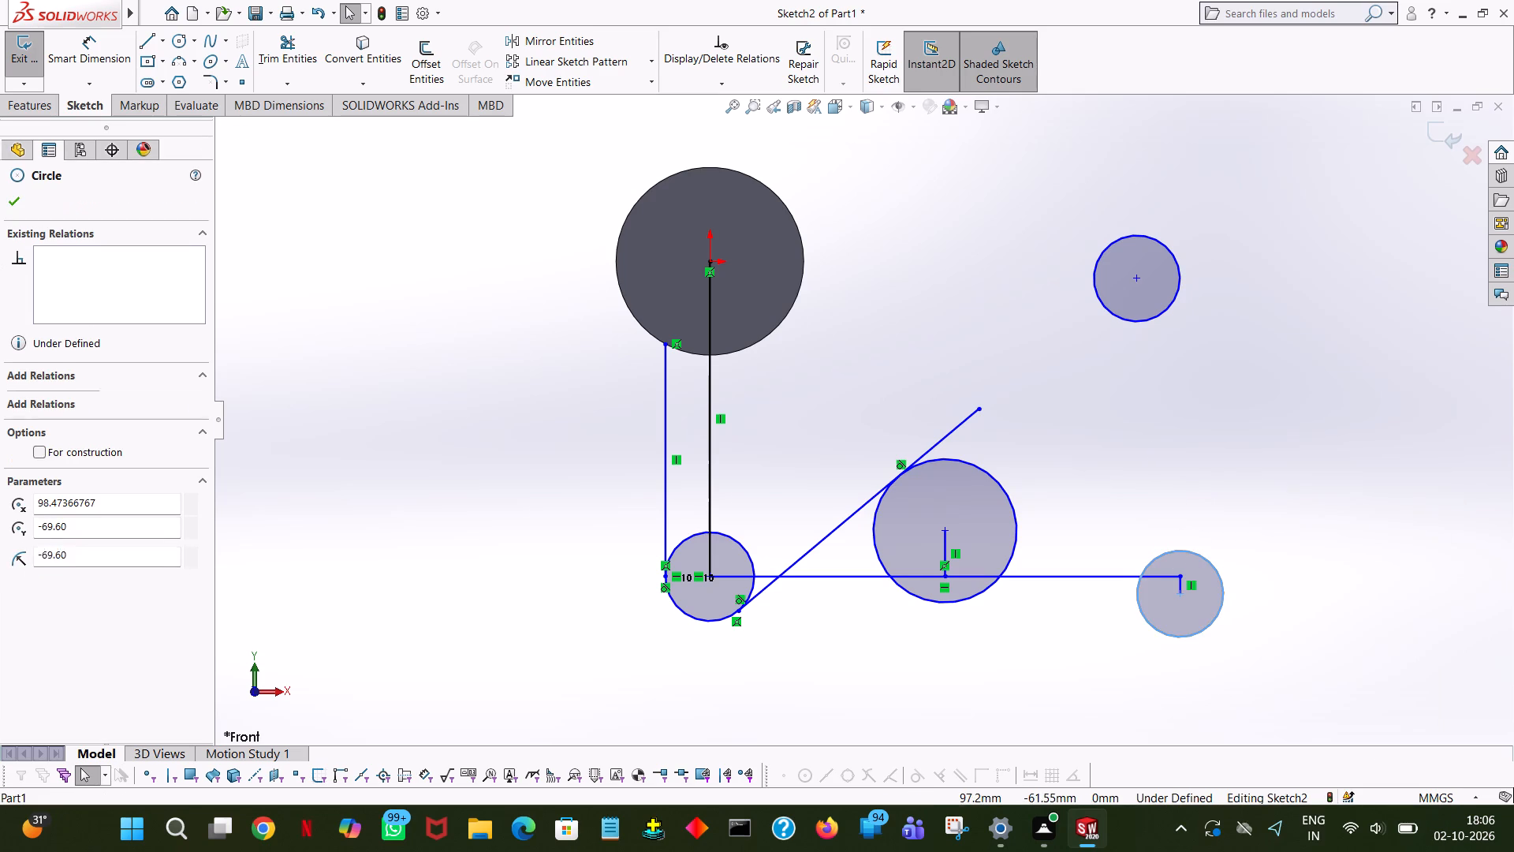
click(14, 203)
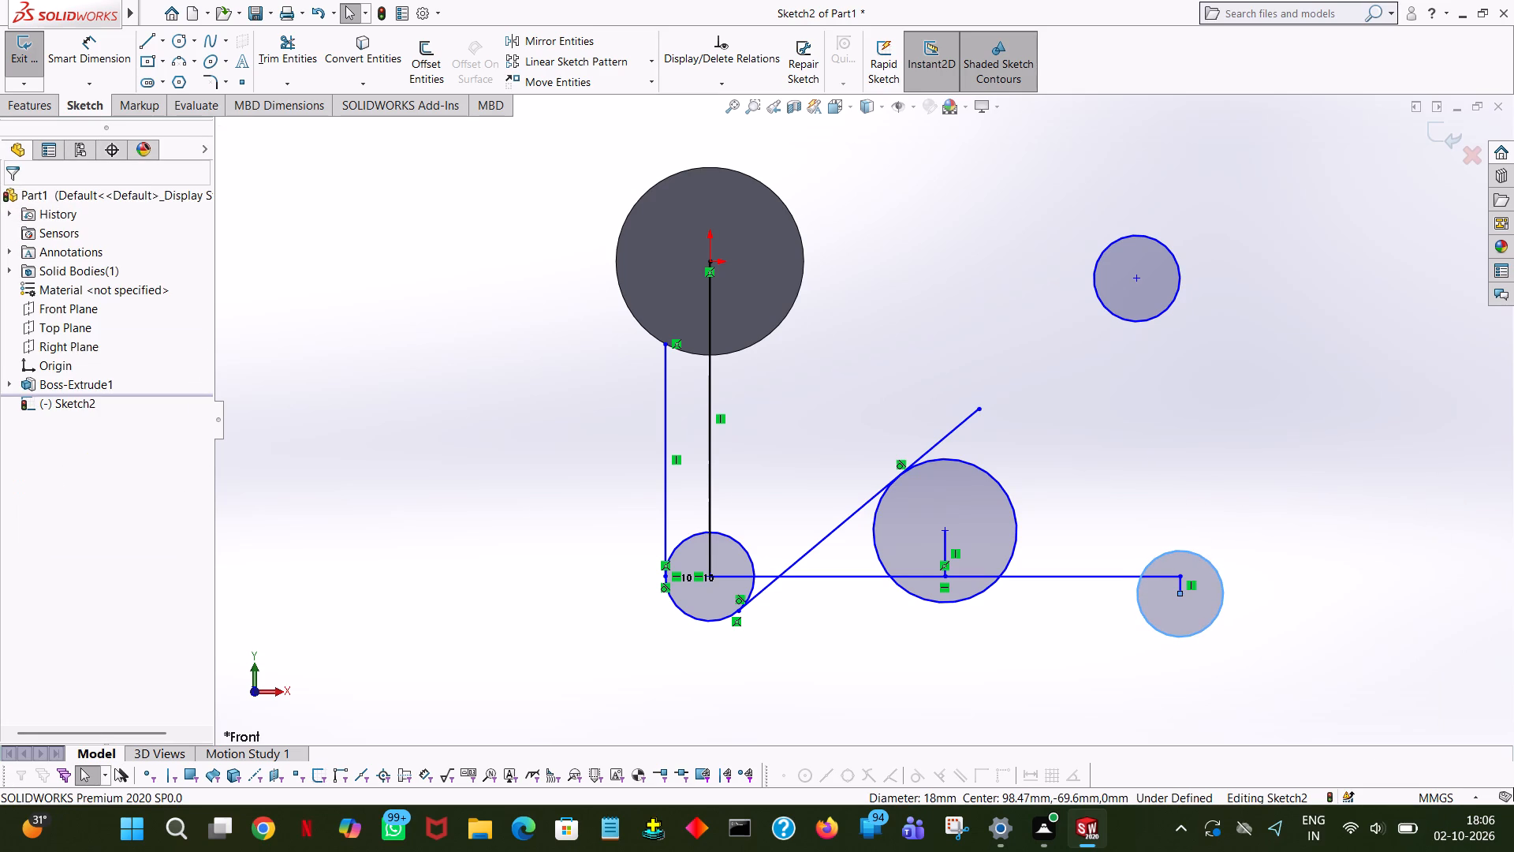
Sketch a line about 45 mm long, tangent to the 15 mm radius circle's upper side and ending inside the 9 mm radius circle.
click(145, 43)
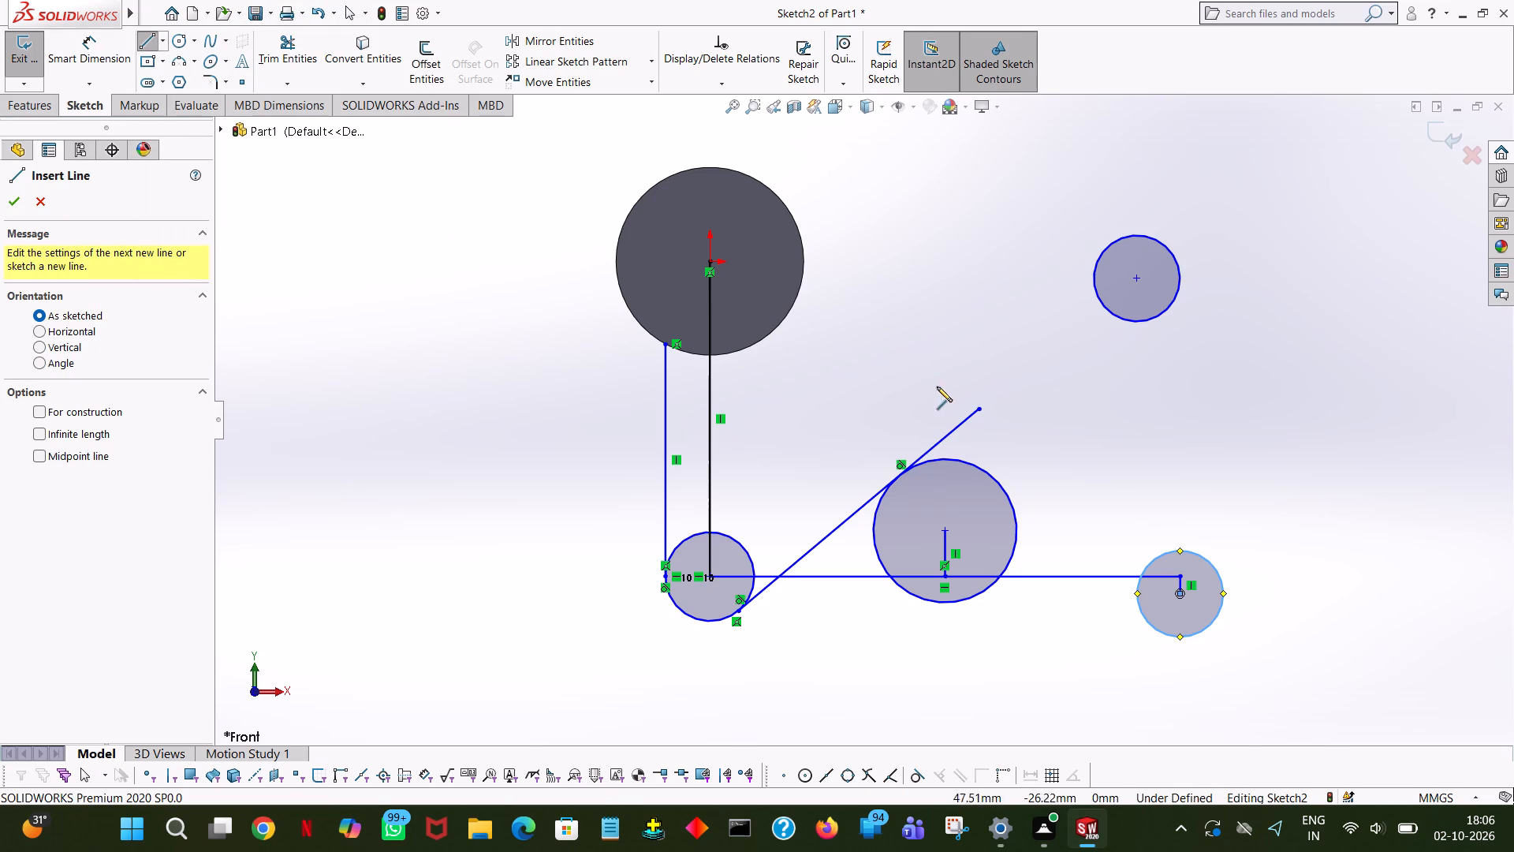
click(986, 469)
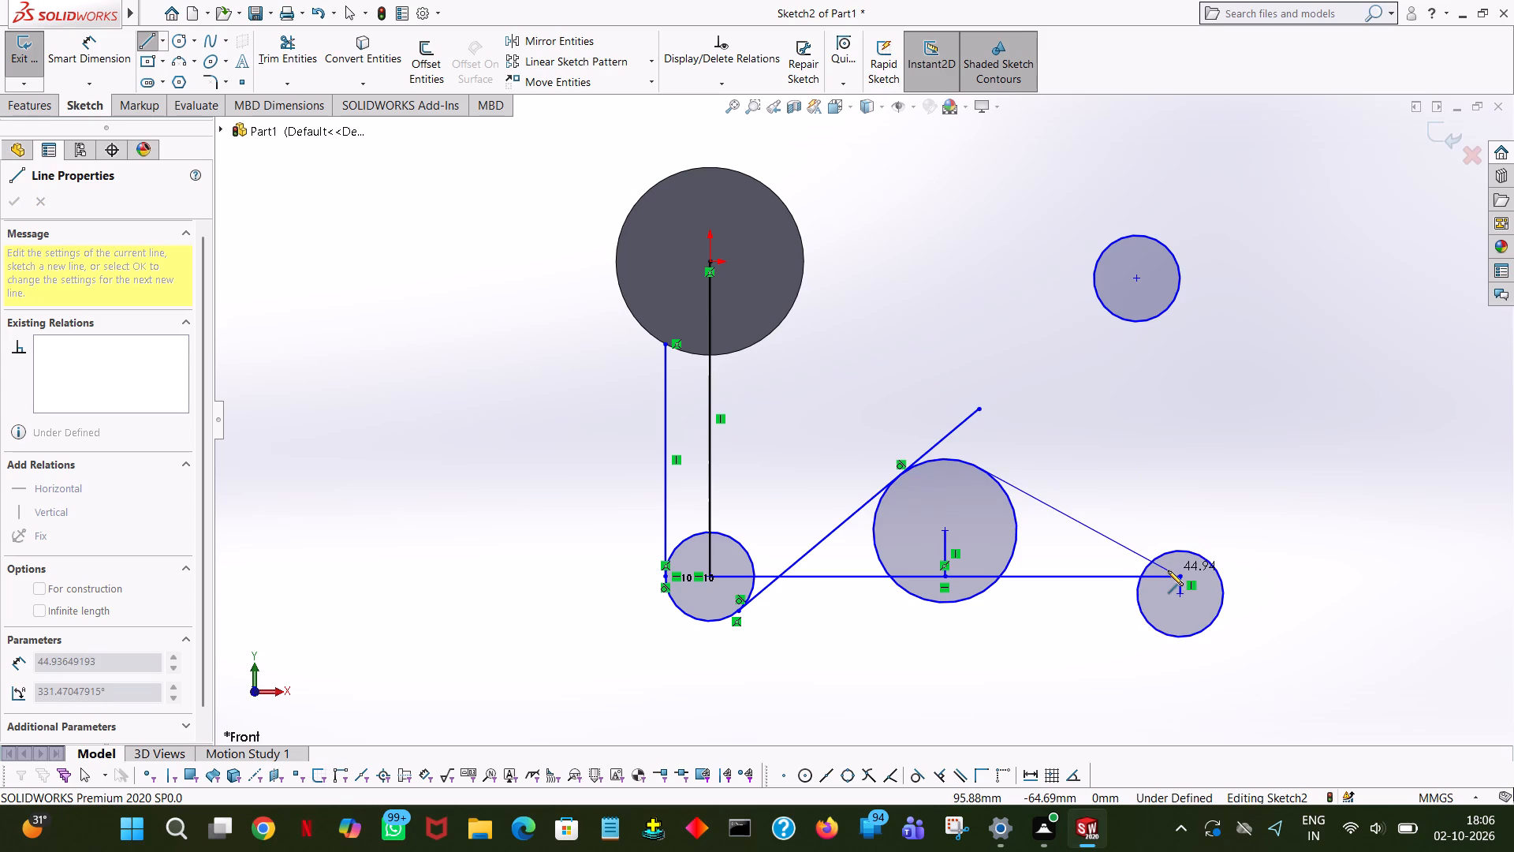
click(1168, 570)
right_click(1168, 570)
click(1192, 579)
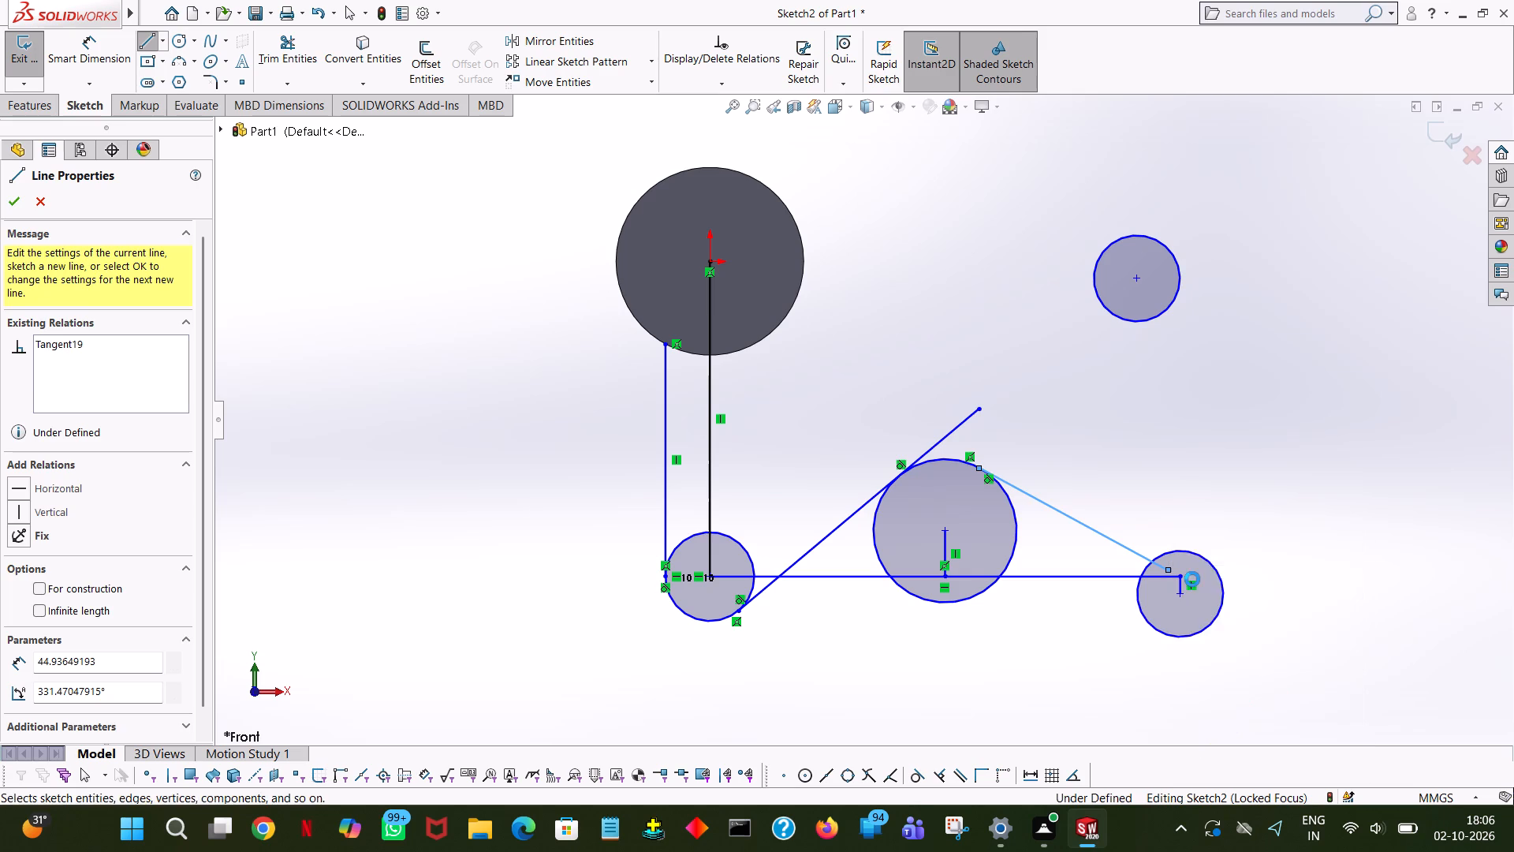
Trim the end of the sloping tangent line that extends inside the 9 mm radius circle.
click(287, 66)
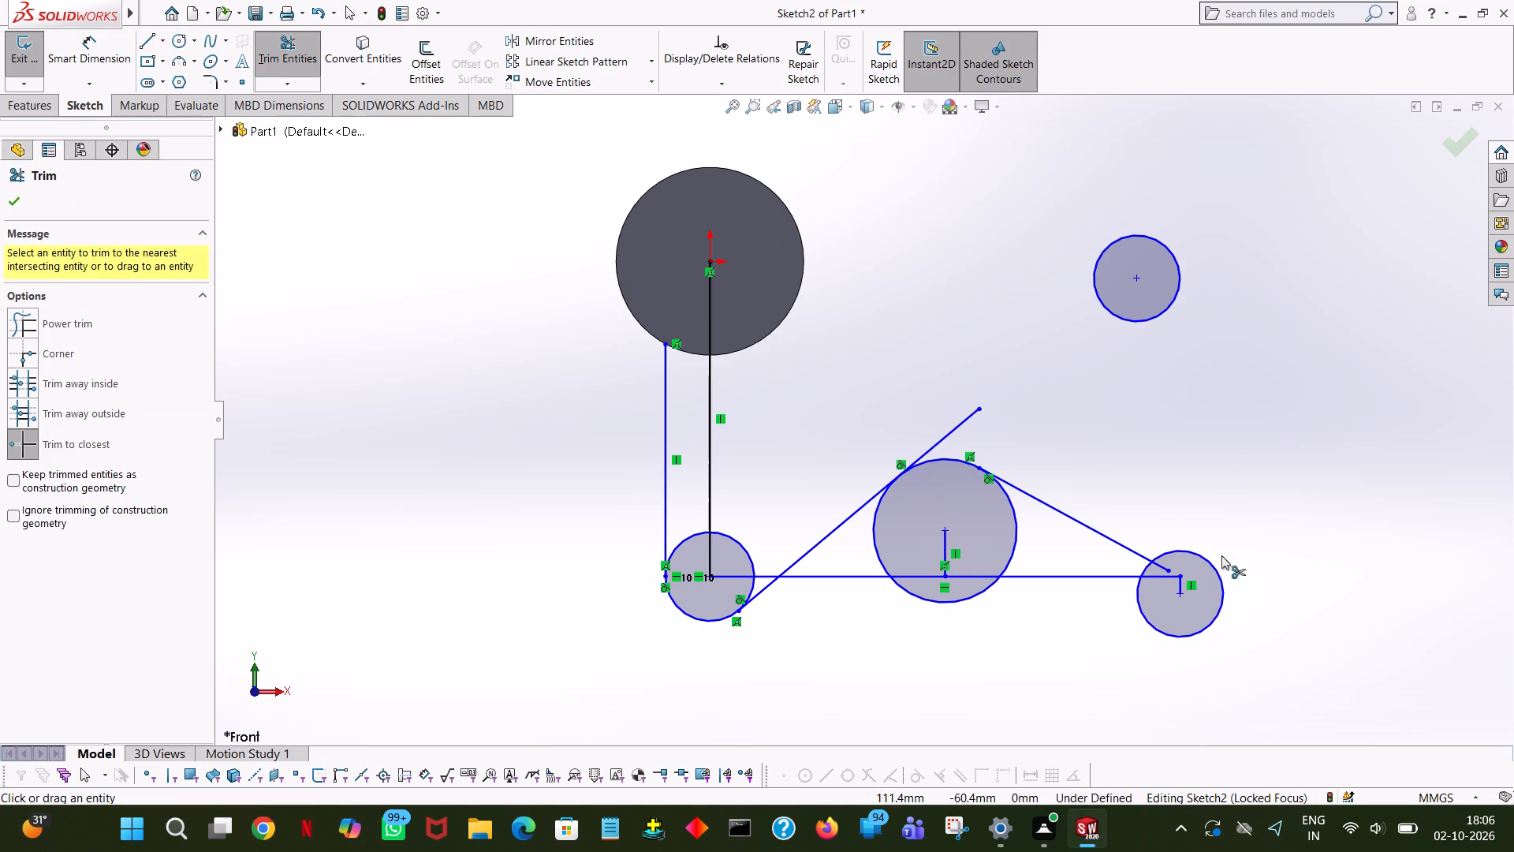
click(1169, 568)
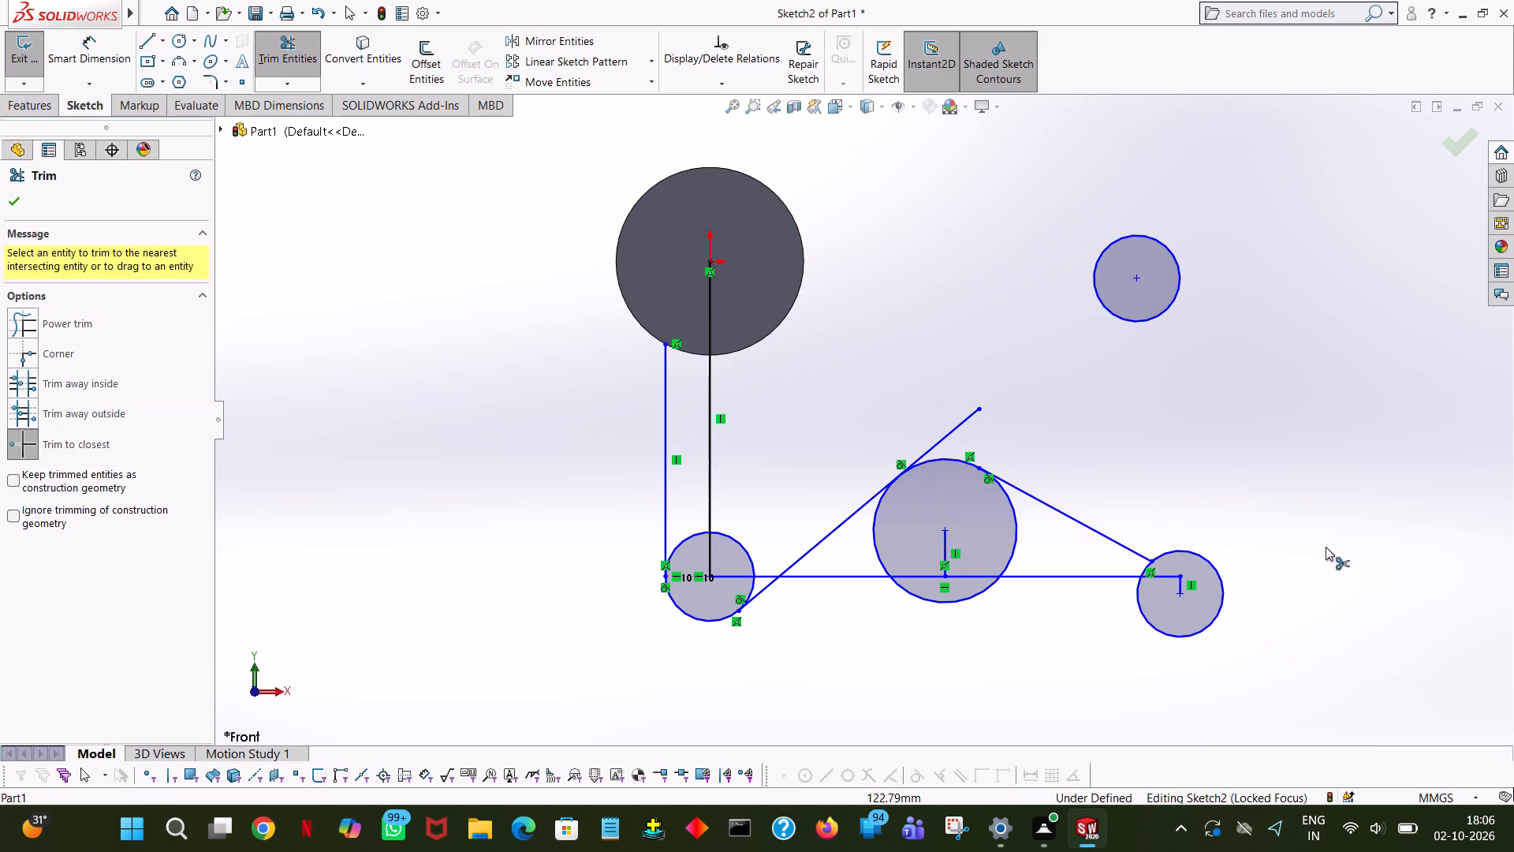
Sketch a 3.3 mm horizontal line from the lowest point of the 9 mm radius circle, heading away from the other circles.
click(147, 44)
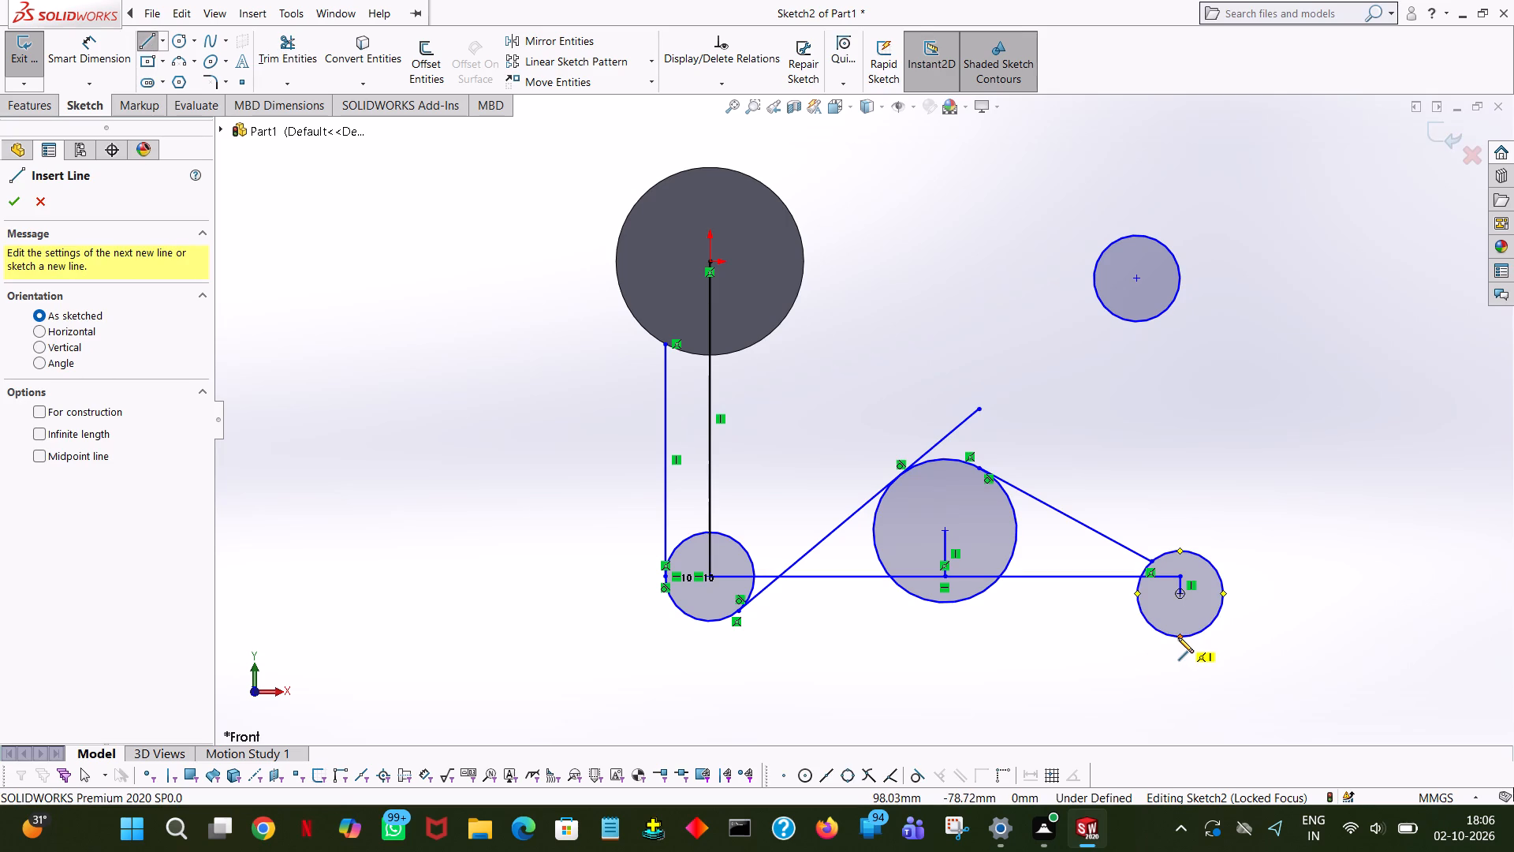
double_click(1178, 637)
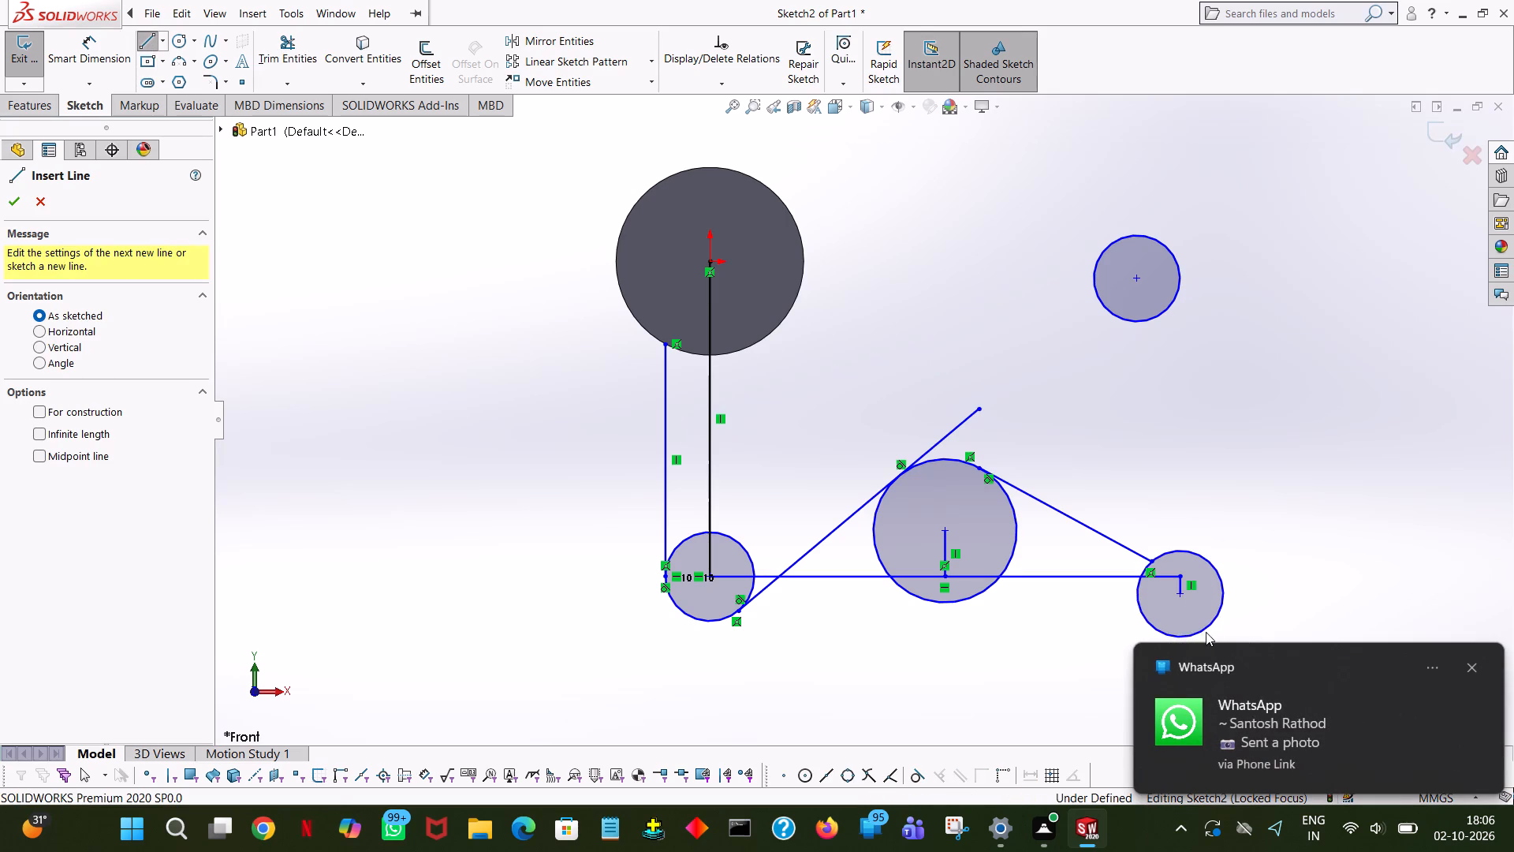
click(1482, 668)
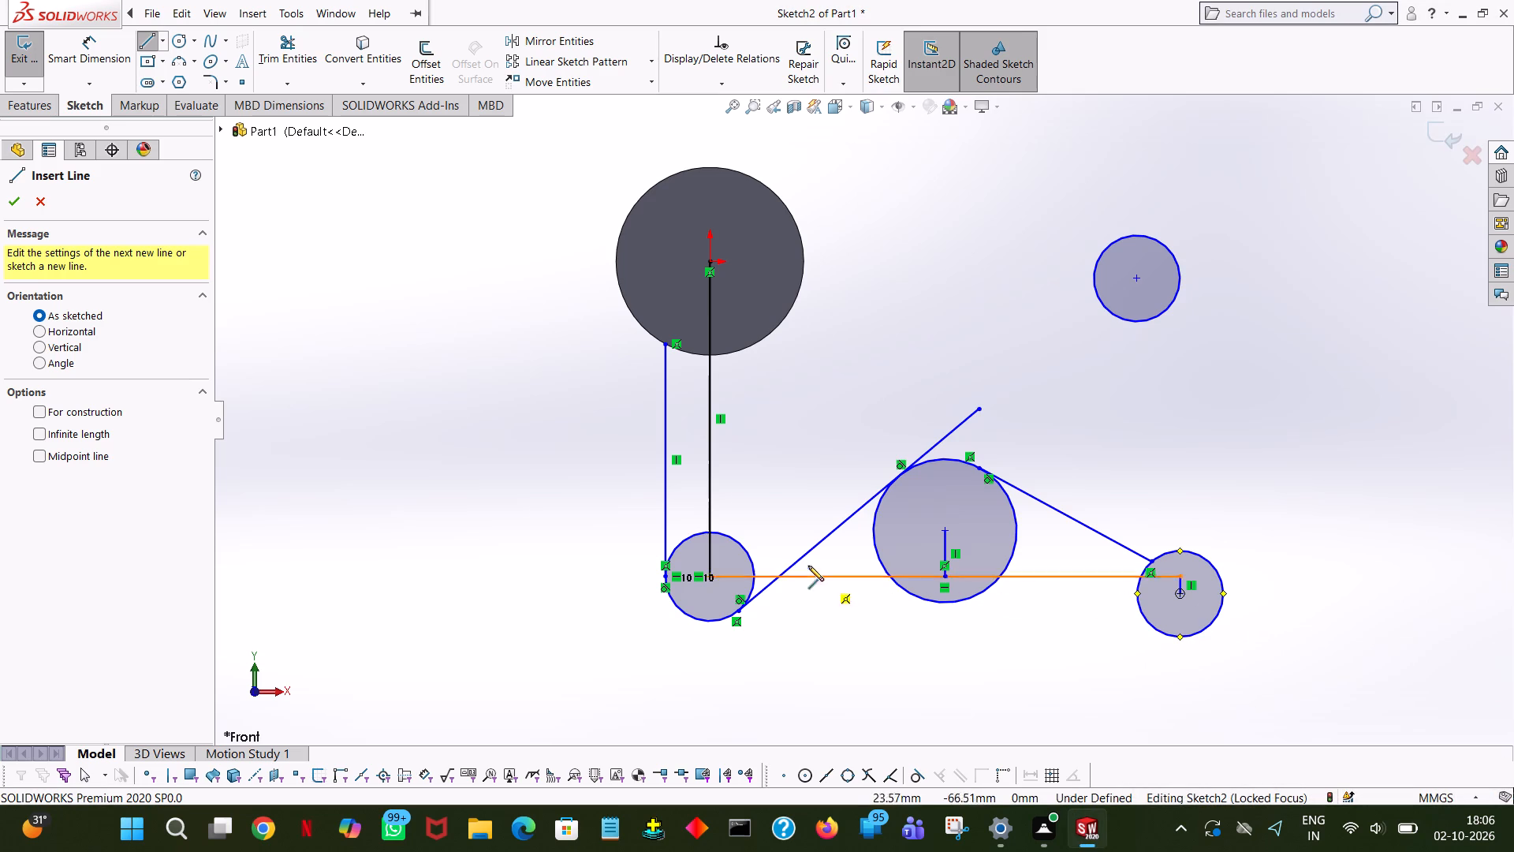
click(1180, 638)
click(1212, 638)
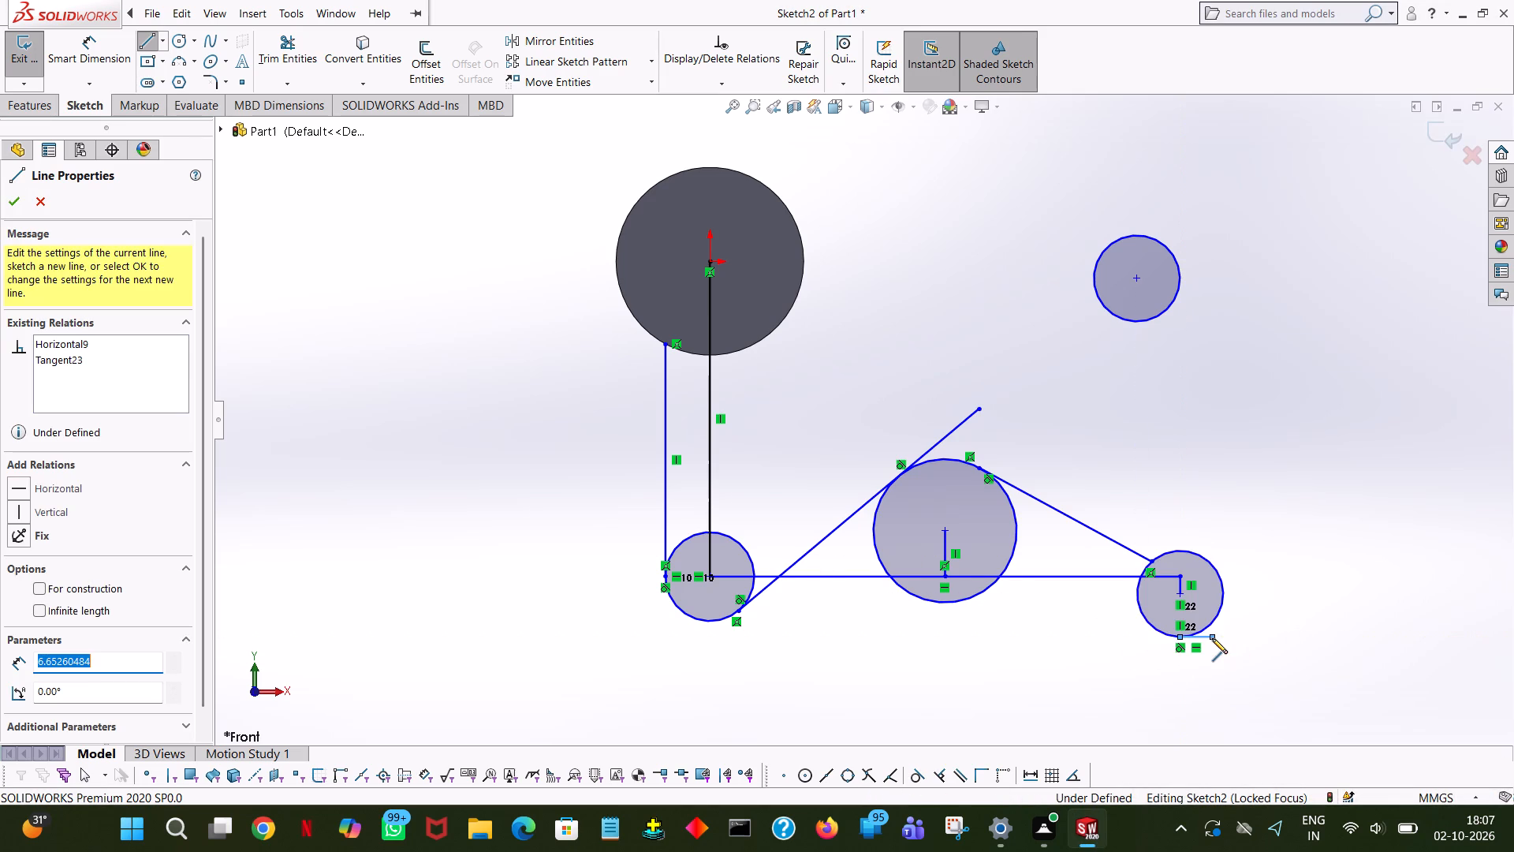
text(3.)
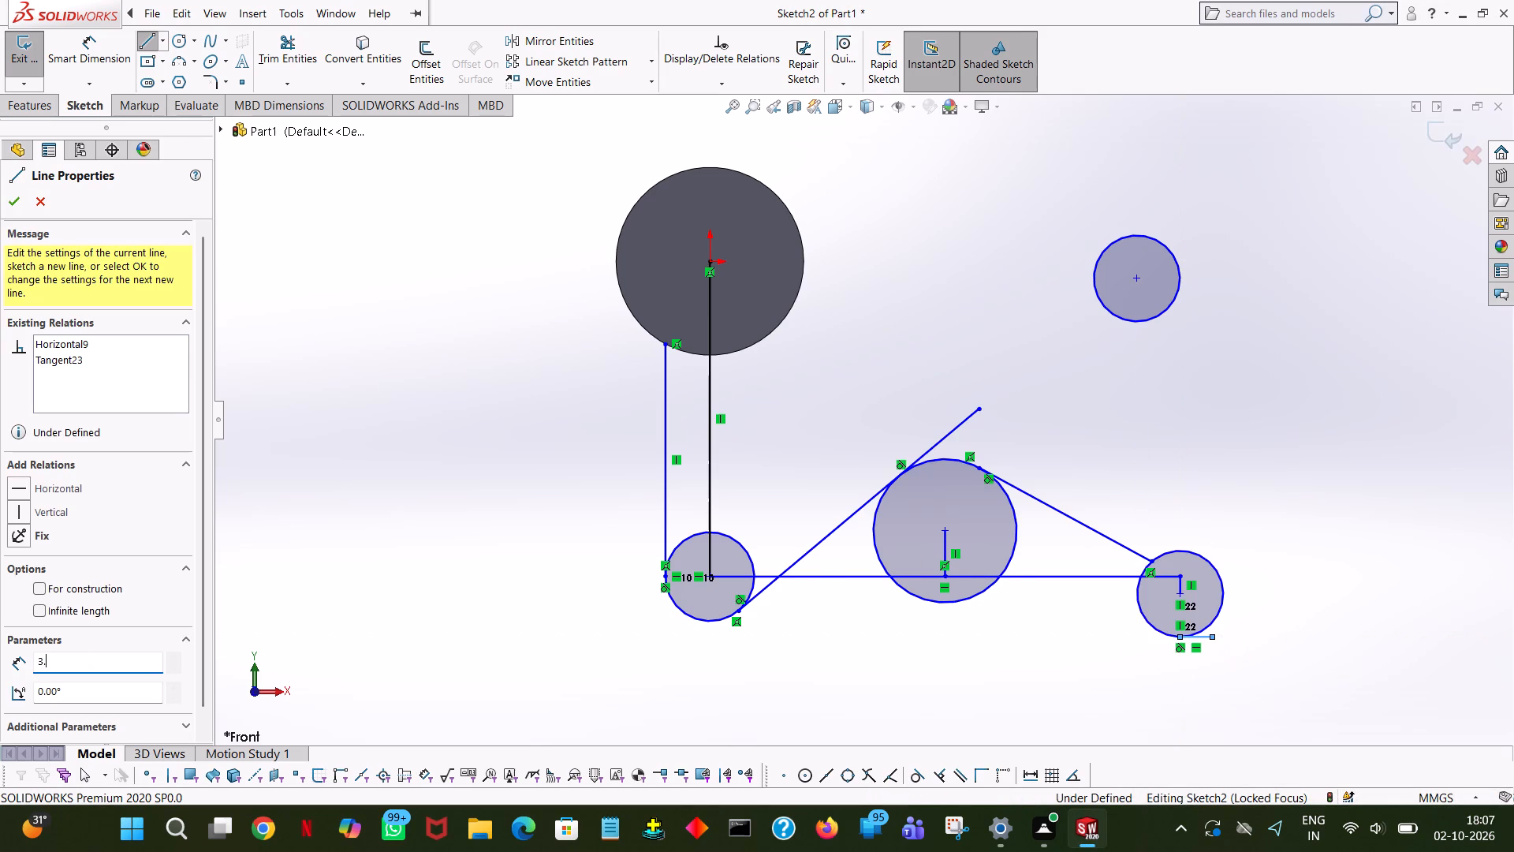
key(3)
key(Return)
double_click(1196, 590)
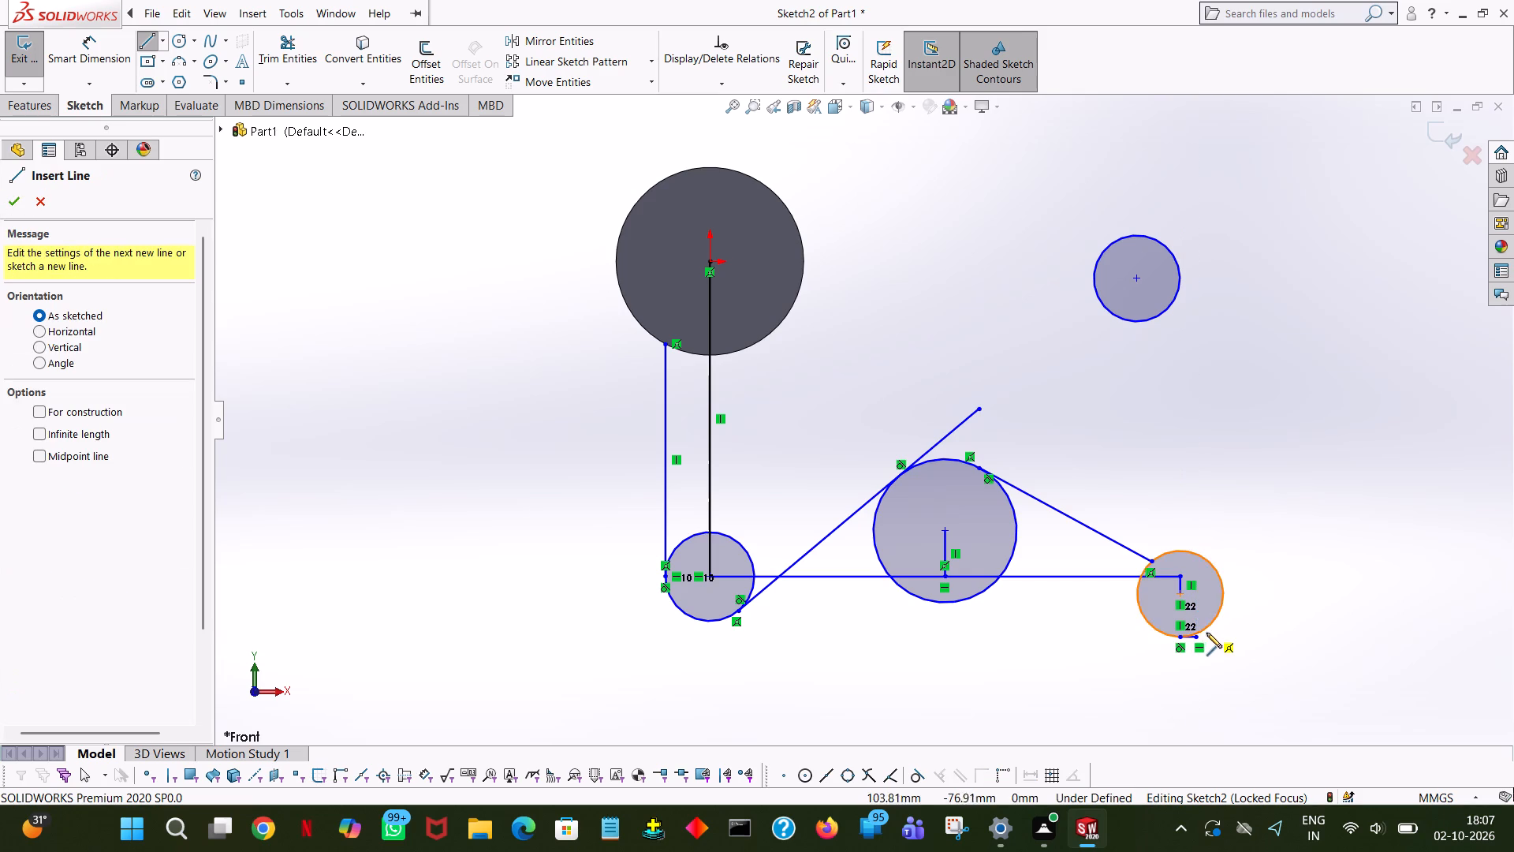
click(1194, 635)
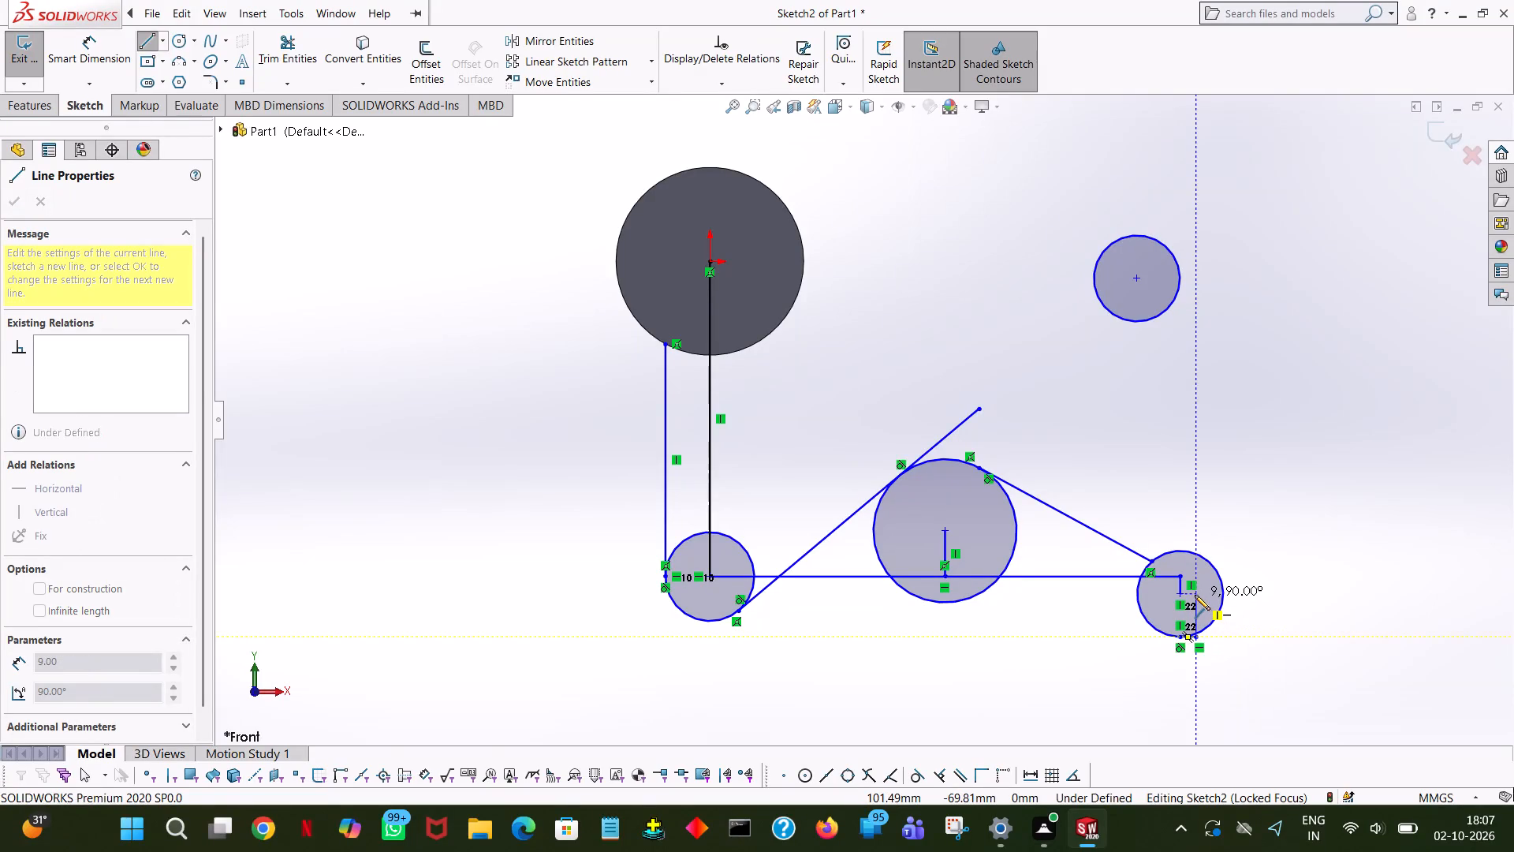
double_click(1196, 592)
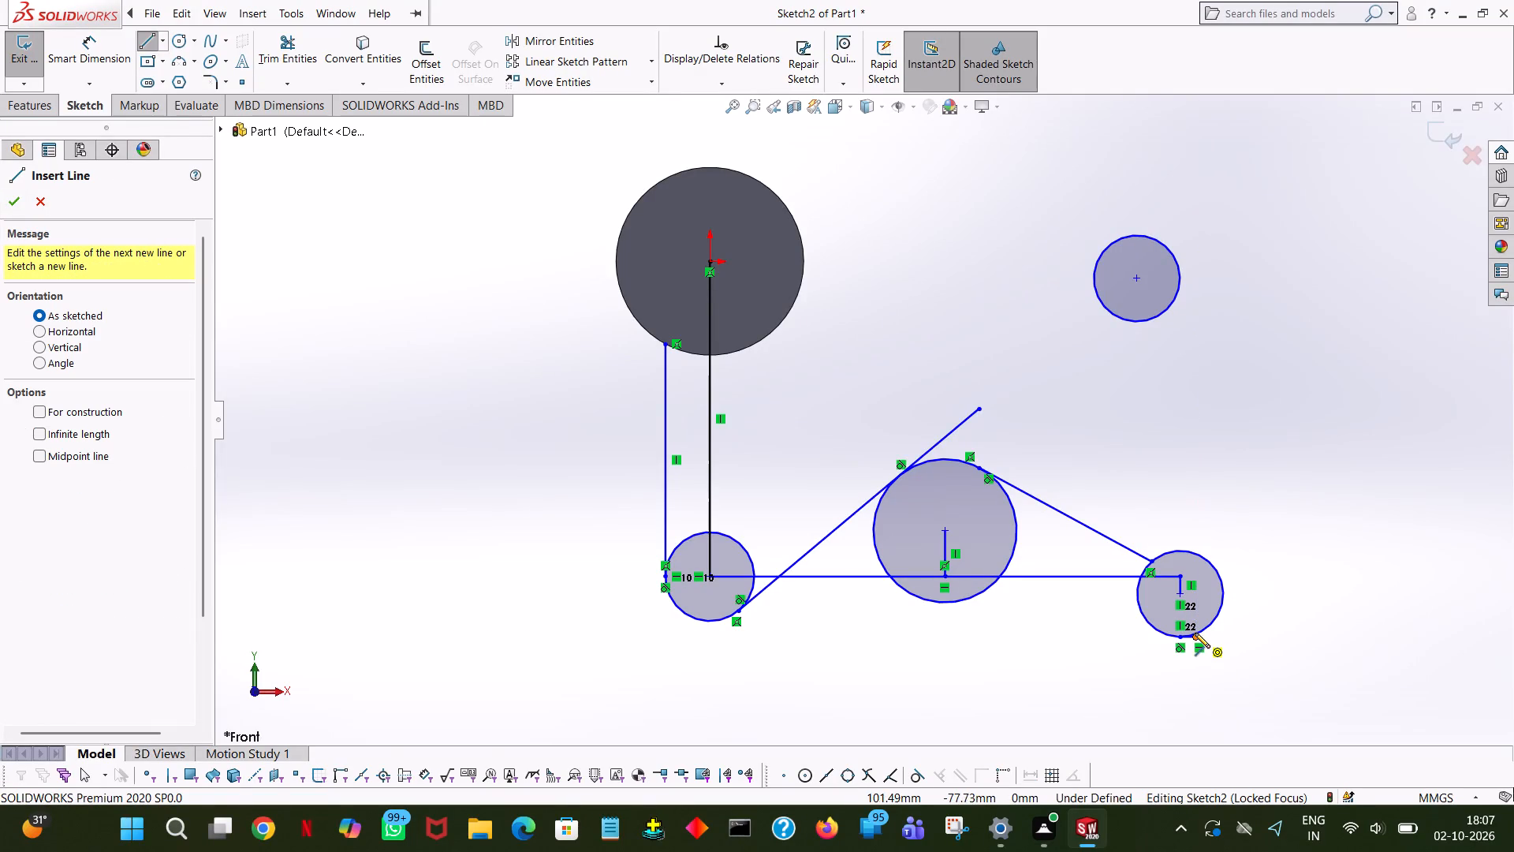
Sketch a 9 mm vertical line up from the 3.3 mm line's free end, continued by a 5.7 mm horizontal line to the circle's edge.
click(1197, 636)
click(1195, 593)
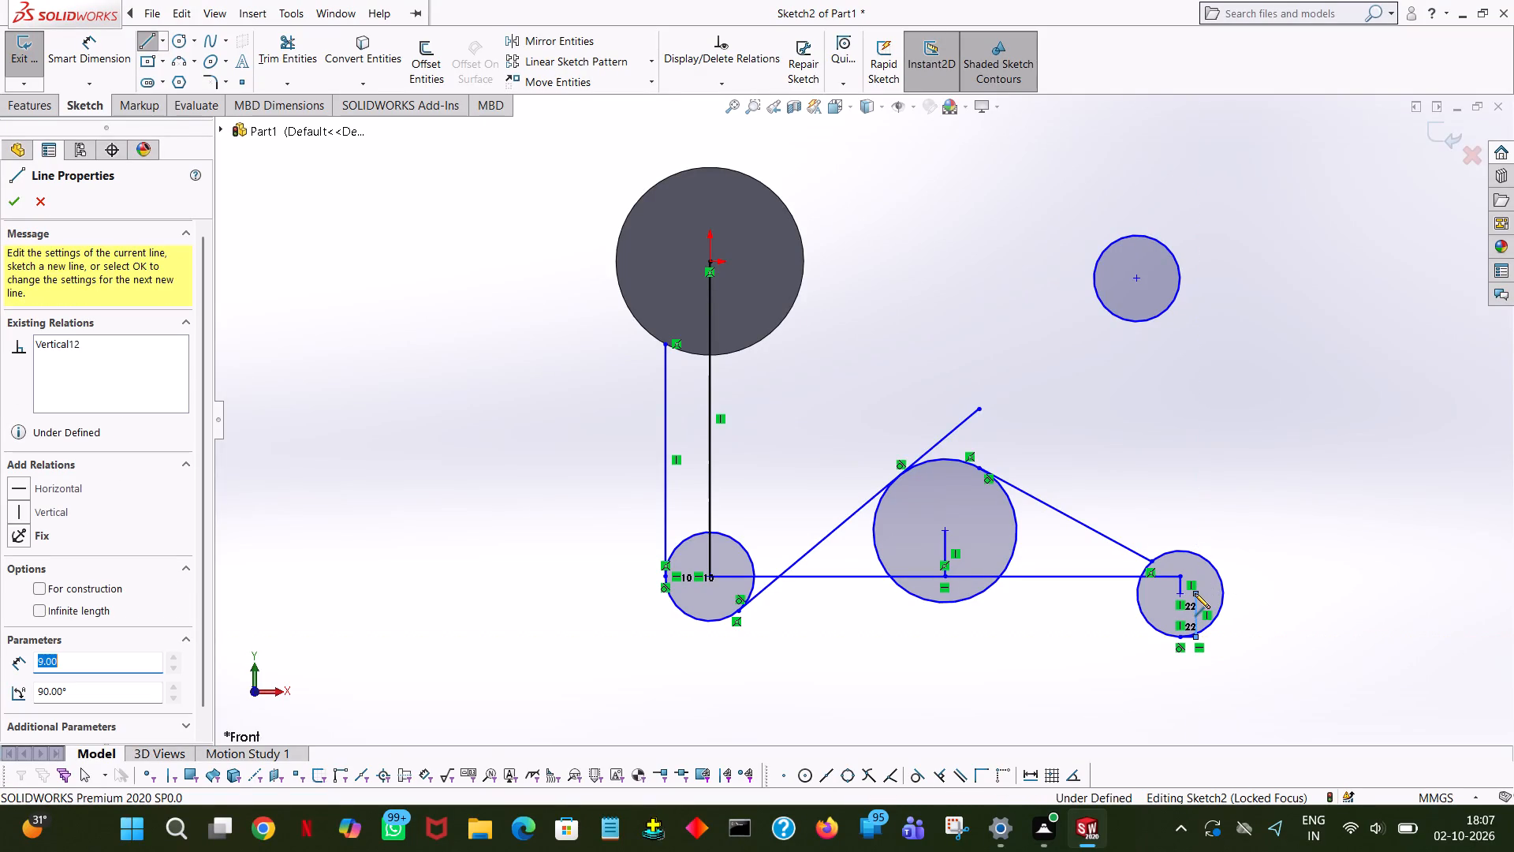
click(1223, 595)
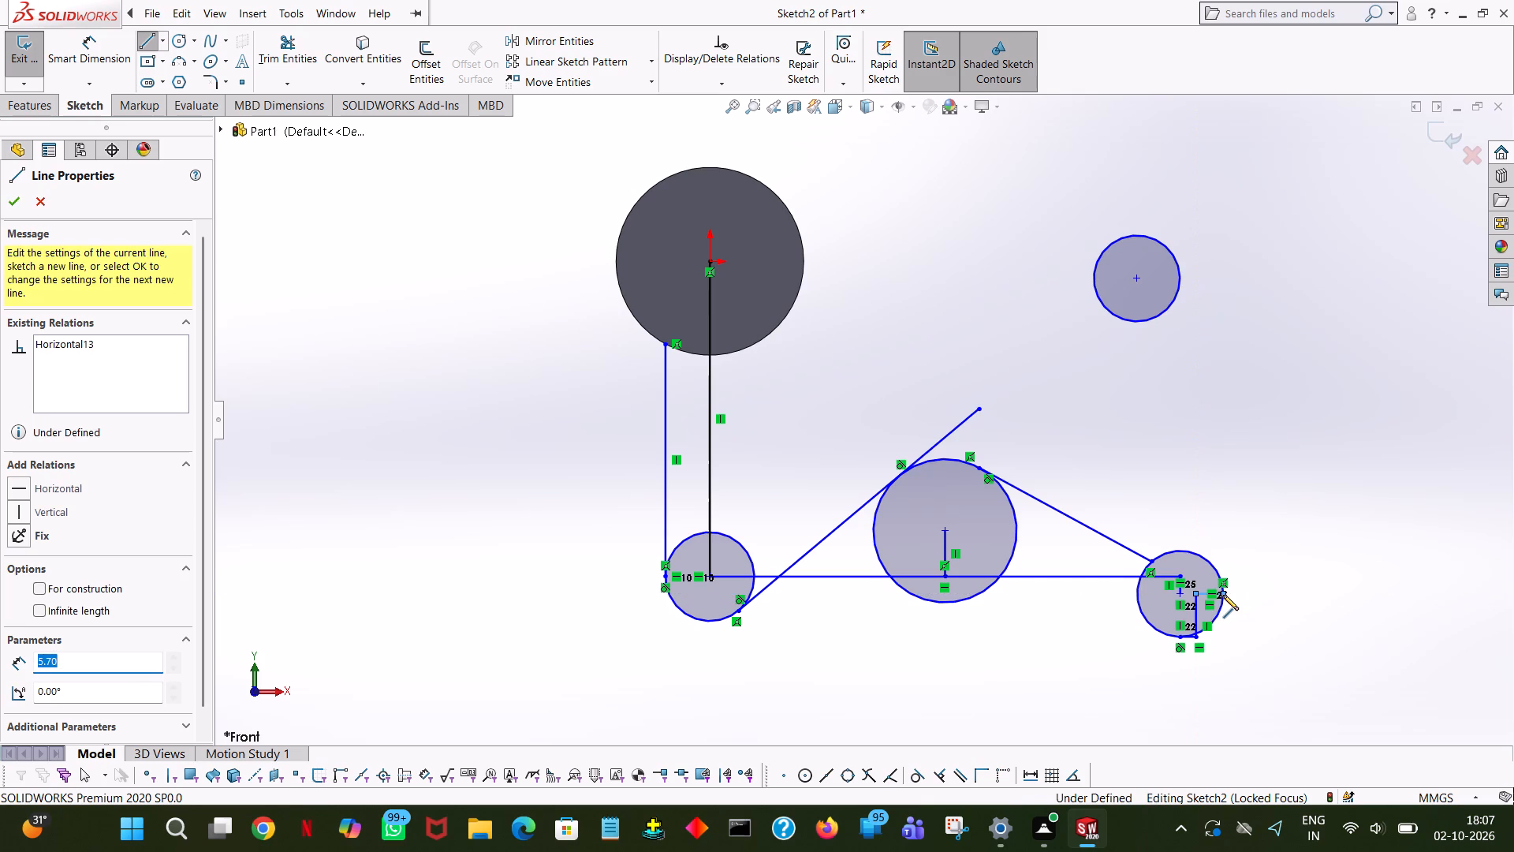
right_click(1223, 595)
click(1247, 607)
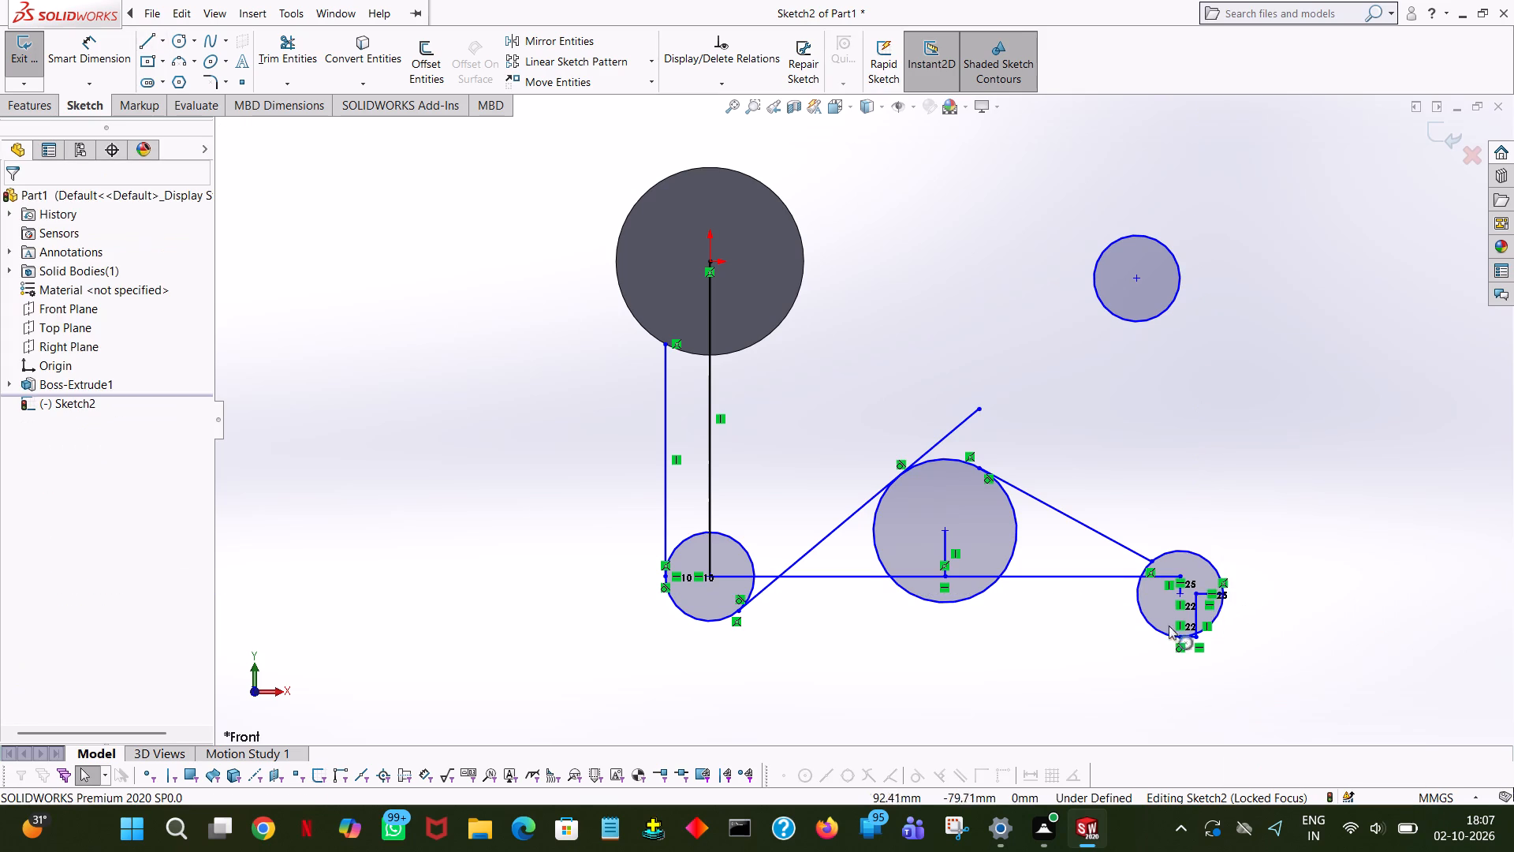
Trim the notched 9 mm radius circle's arc, the 3.3 mm bottom line and the vertical line's stub to leave a clean notch.
click(289, 47)
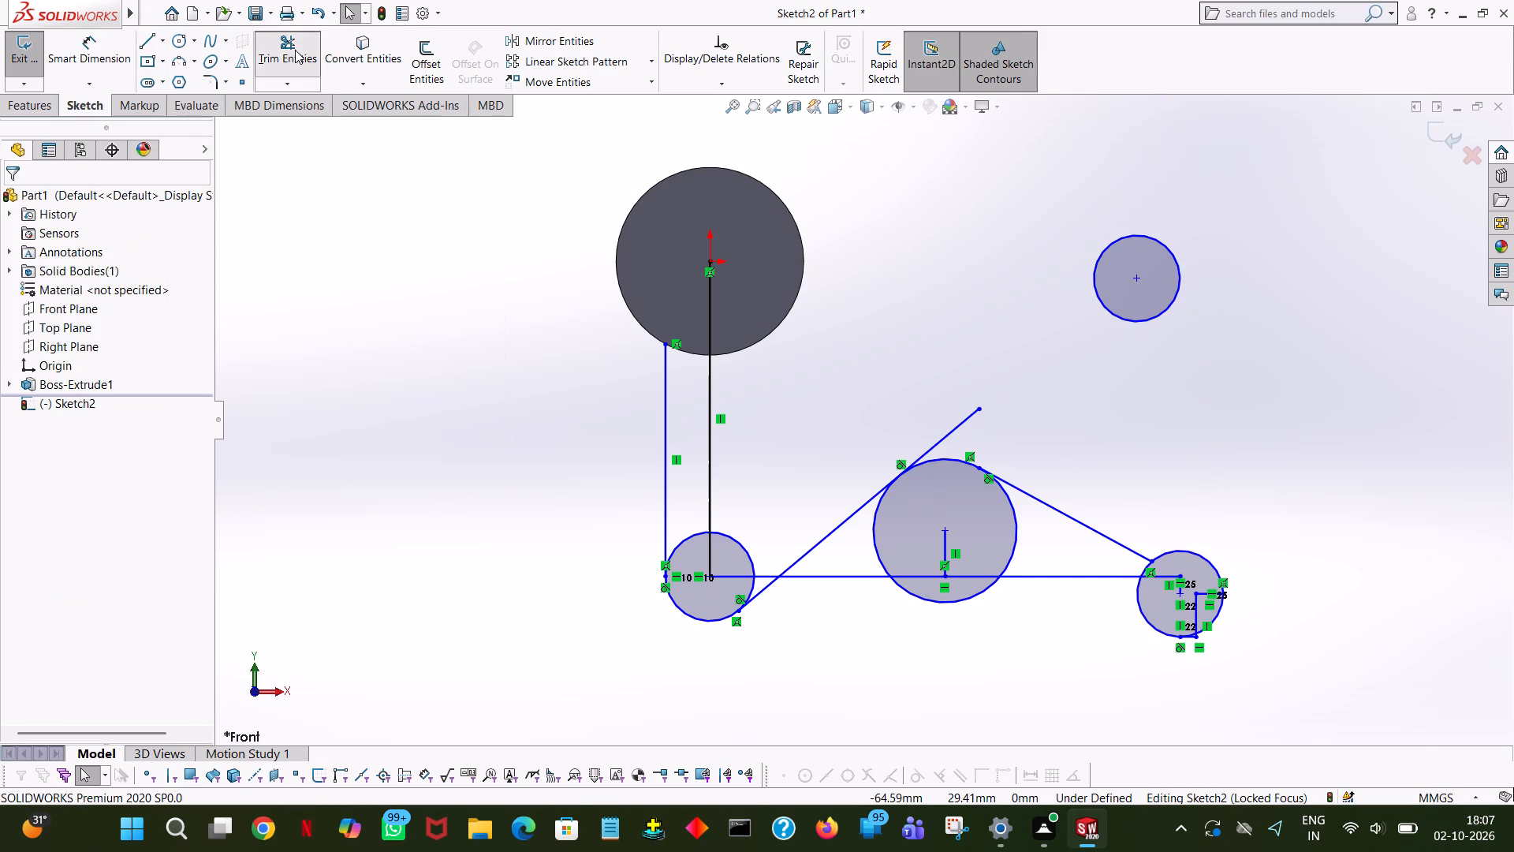
click(1221, 618)
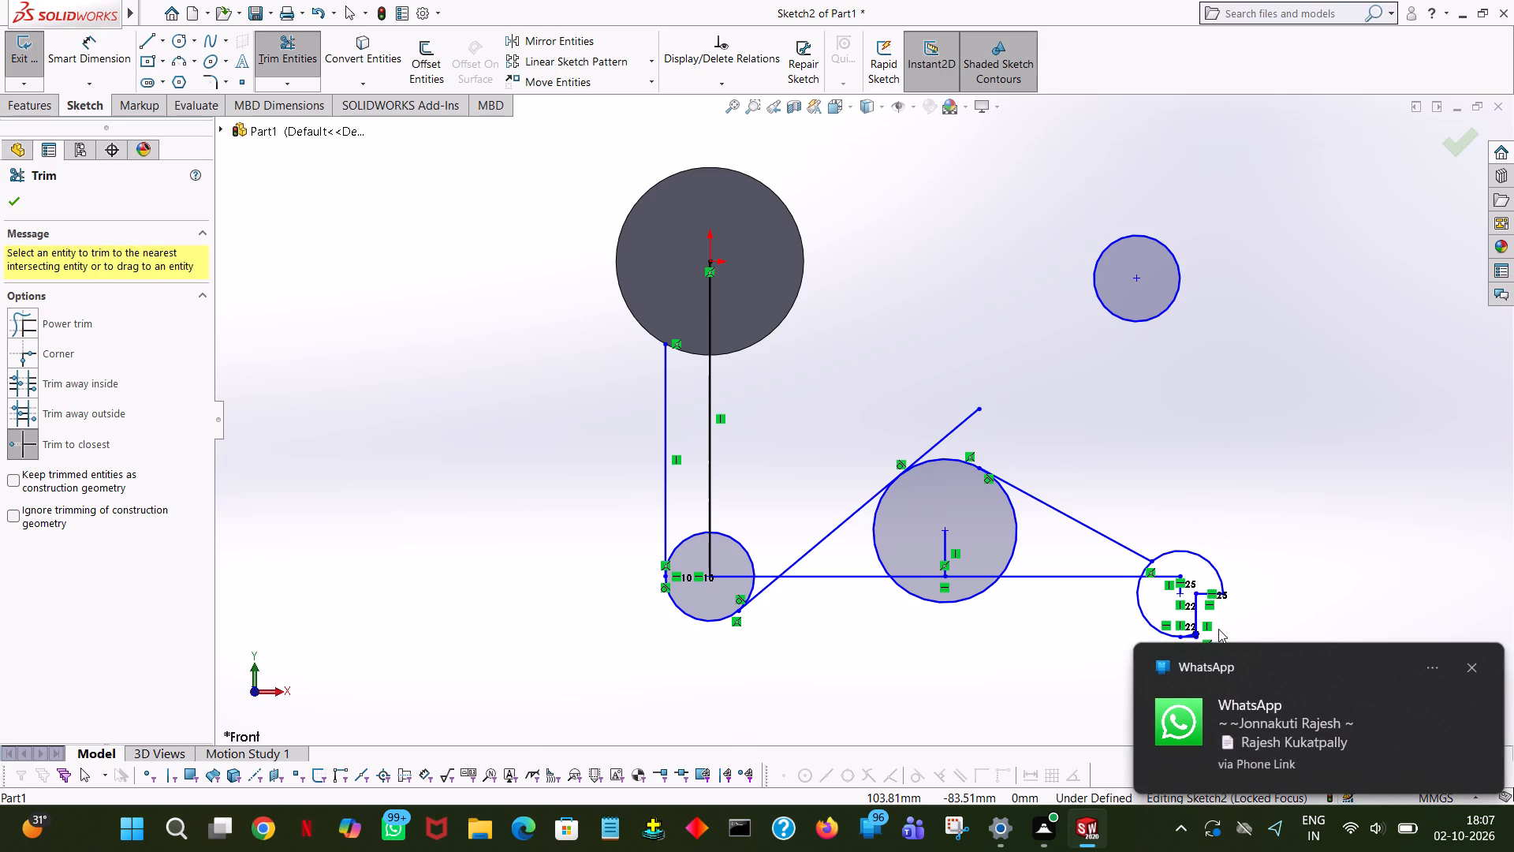
ctrl+scroll(1199, 639, down, 16)
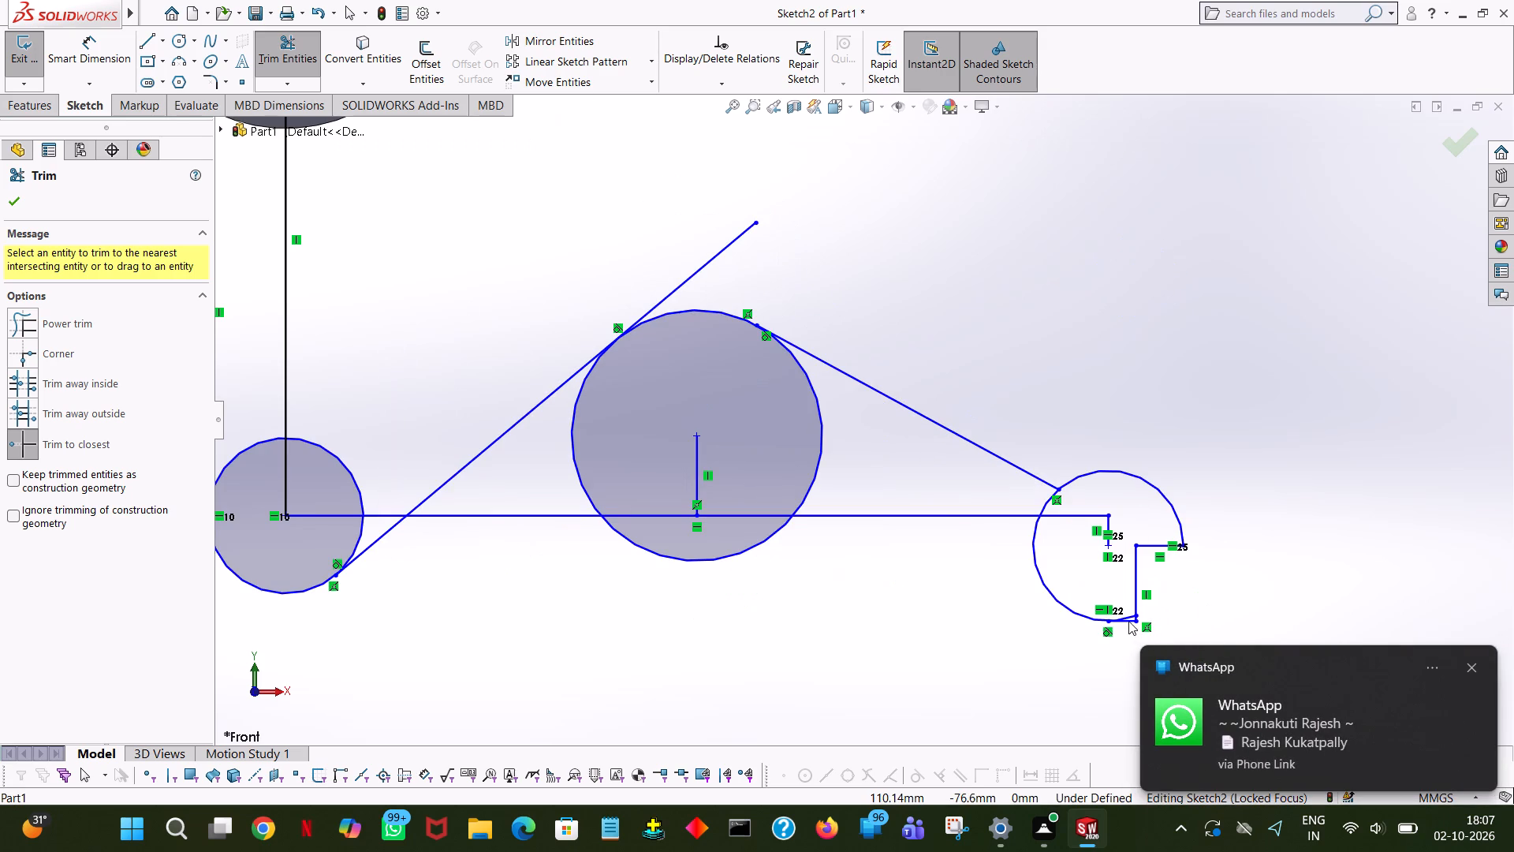
ctrl+scroll(1134, 633, down, 16)
ctrl+scroll(1366, 808, down, 8)
double_click(1471, 669)
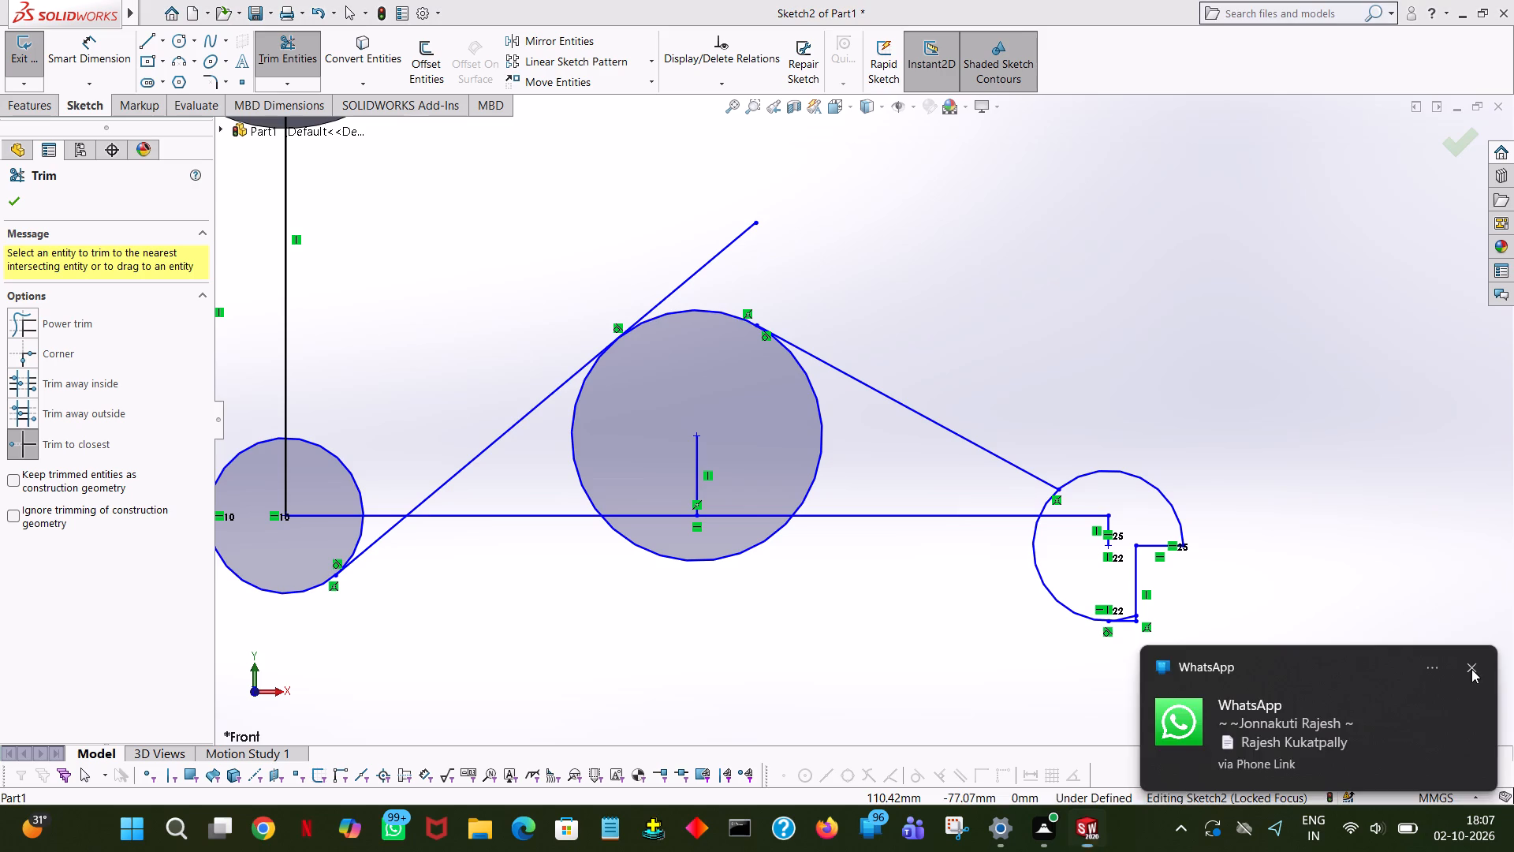
ctrl+scroll(1137, 640, down, 5)
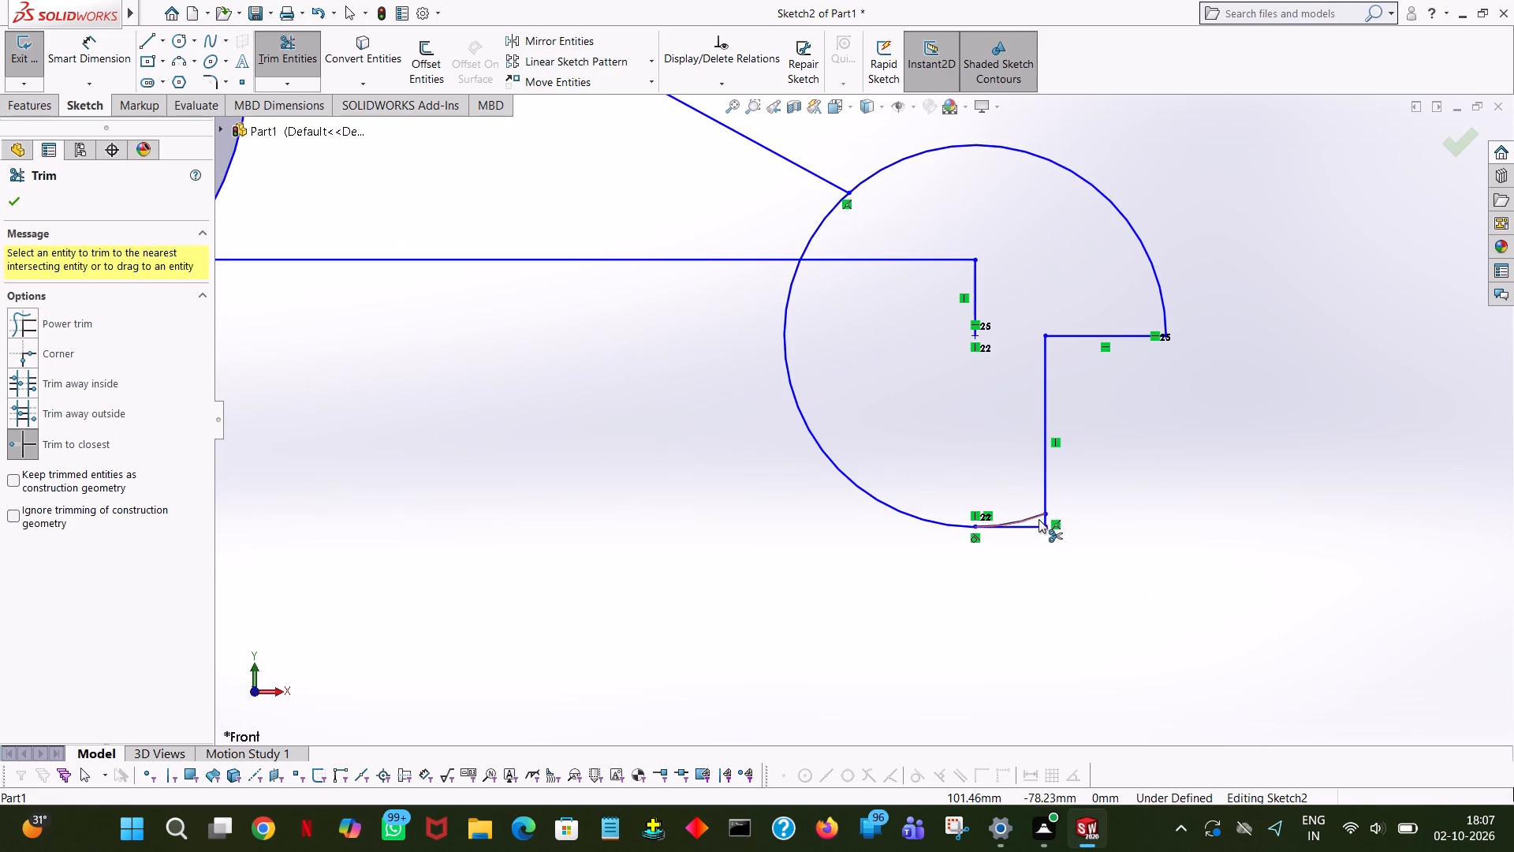
click(1036, 526)
click(1044, 521)
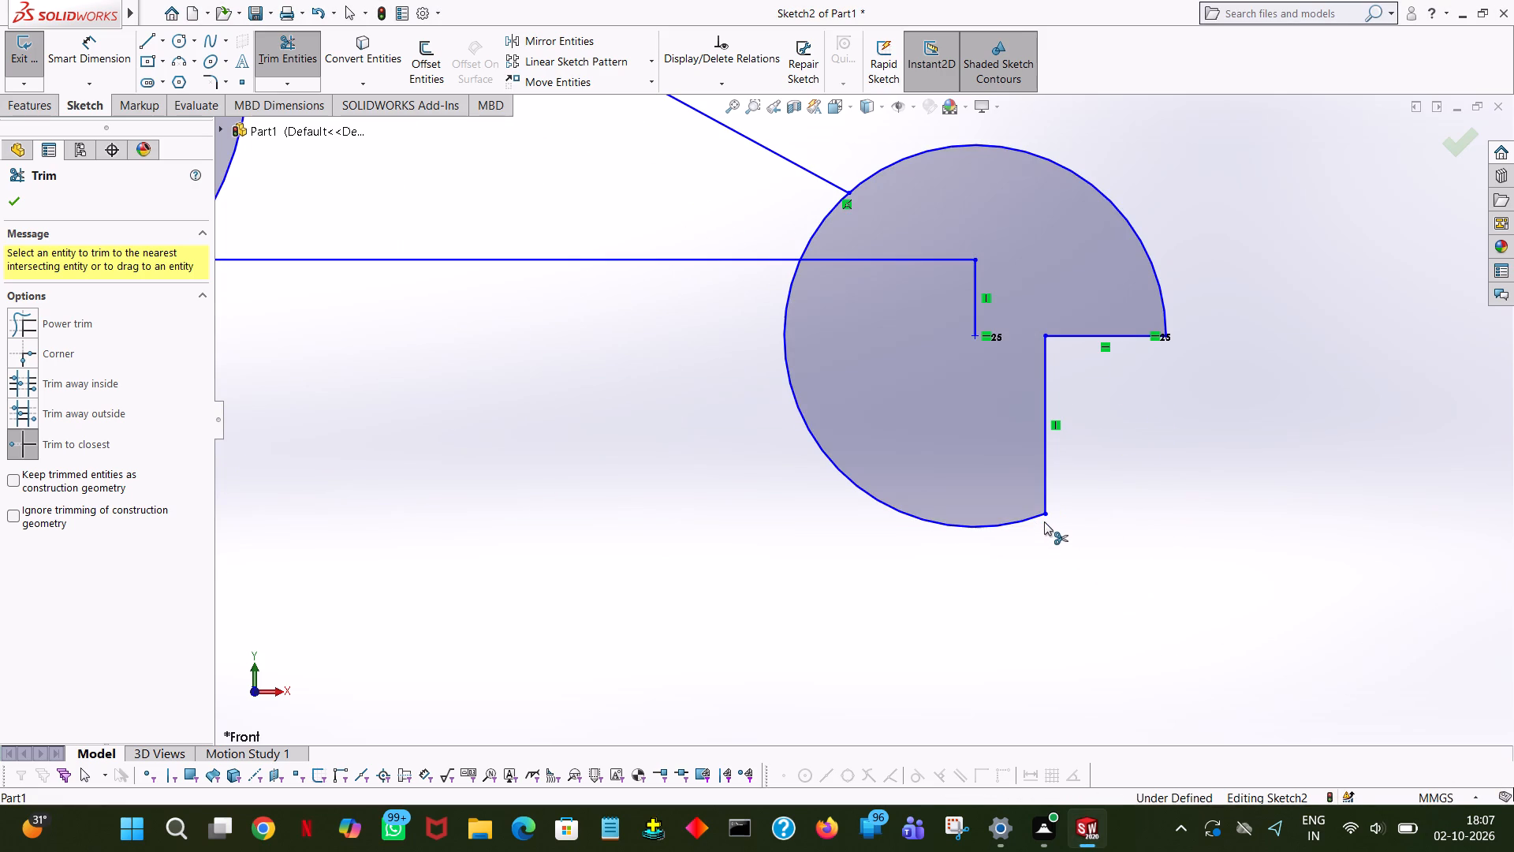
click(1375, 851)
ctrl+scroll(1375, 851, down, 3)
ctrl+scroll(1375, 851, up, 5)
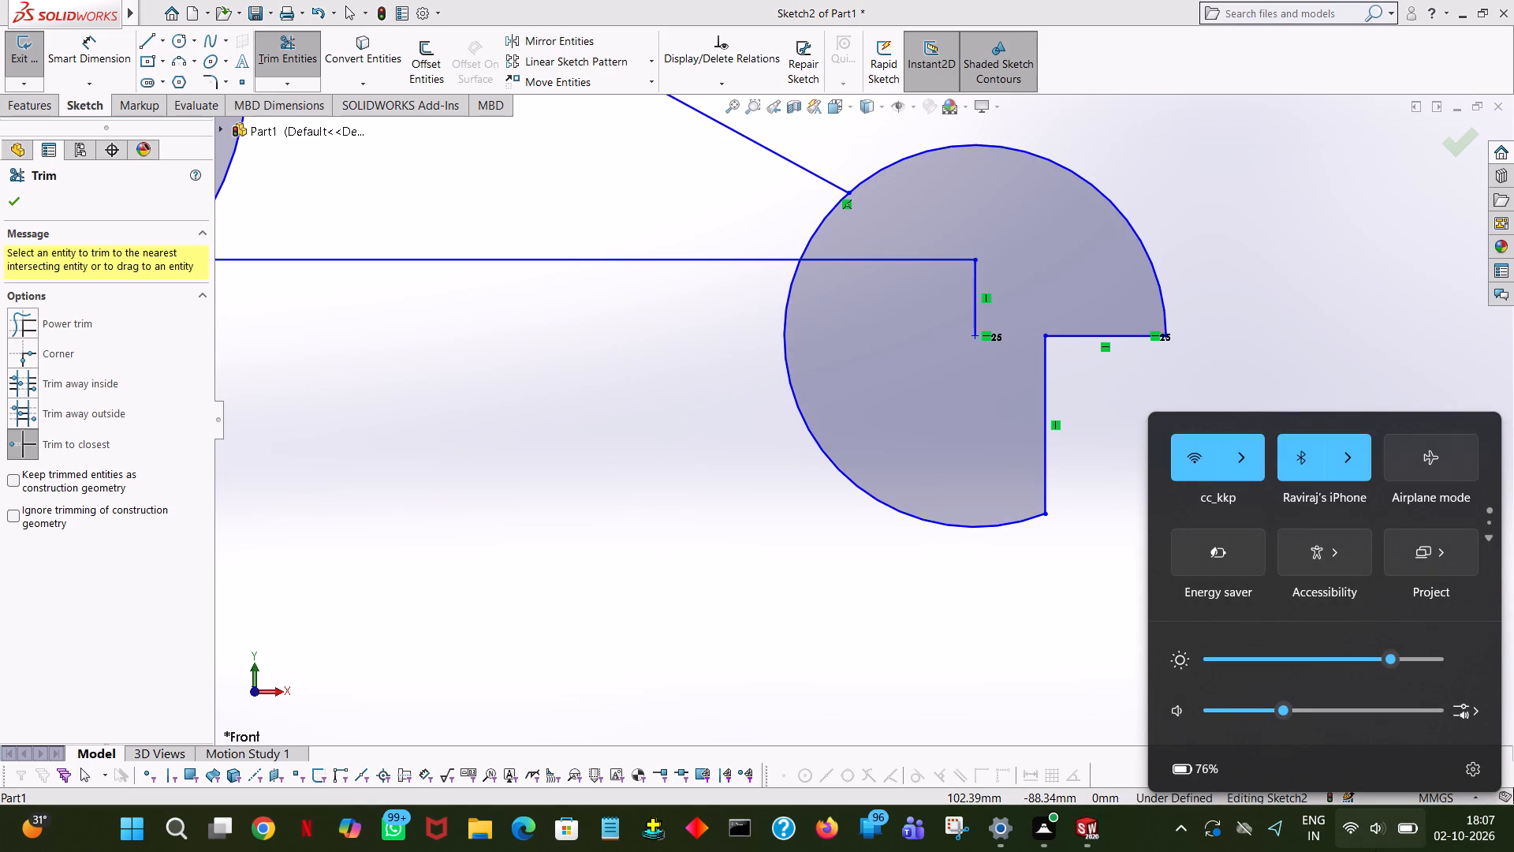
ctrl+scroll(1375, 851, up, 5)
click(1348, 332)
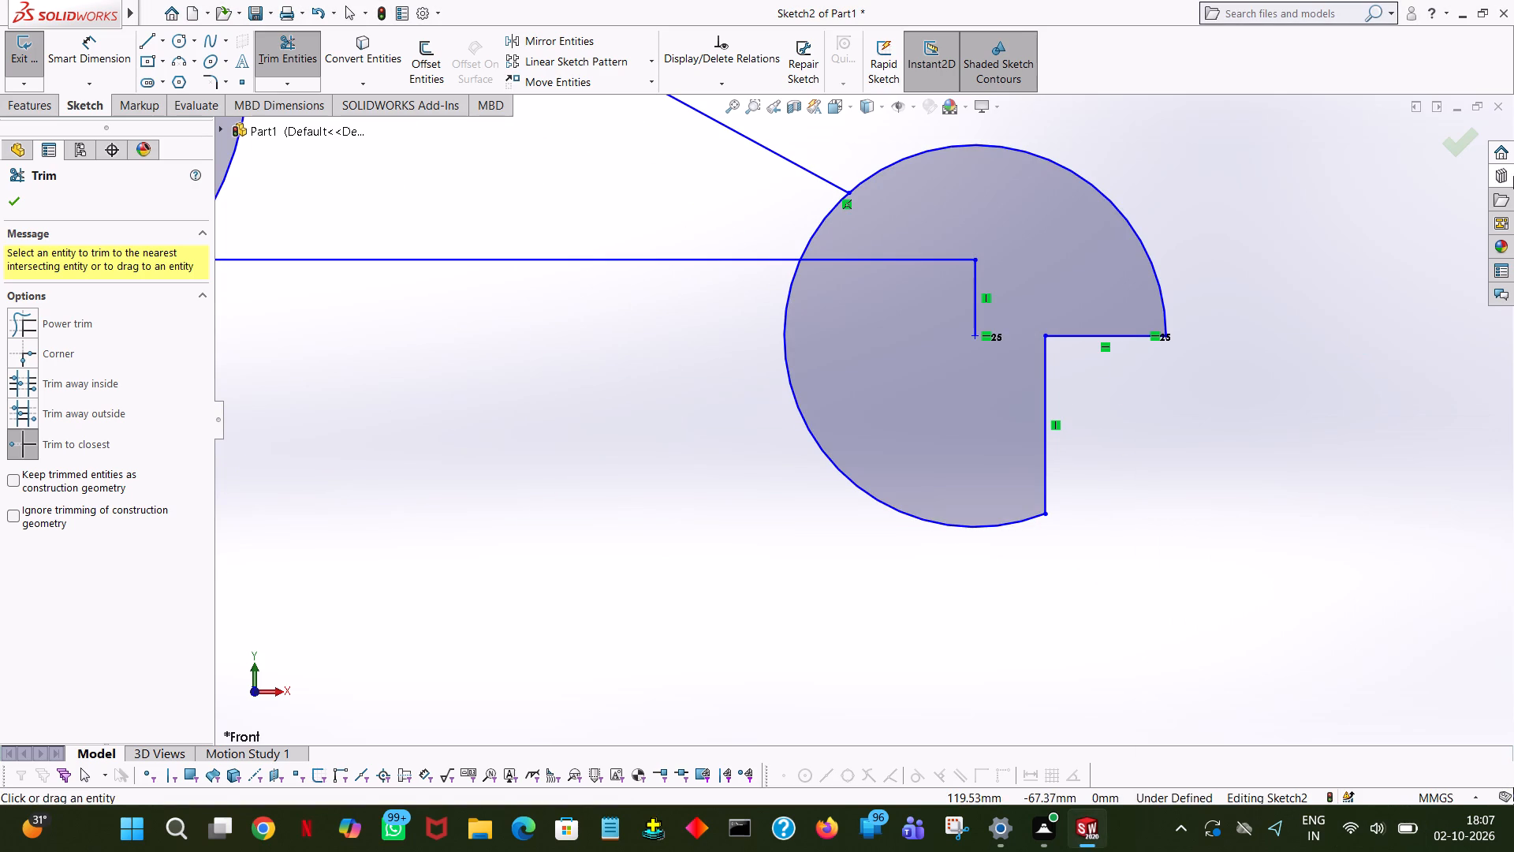
Trim the 15 mm radius circle to its upper arc between the tangent lines, removing its vertical centre line and the sloping line's overshoot.
click(1459, 131)
ctrl+scroll(1304, 181, down, 2)
ctrl+scroll(1303, 181, up, 8)
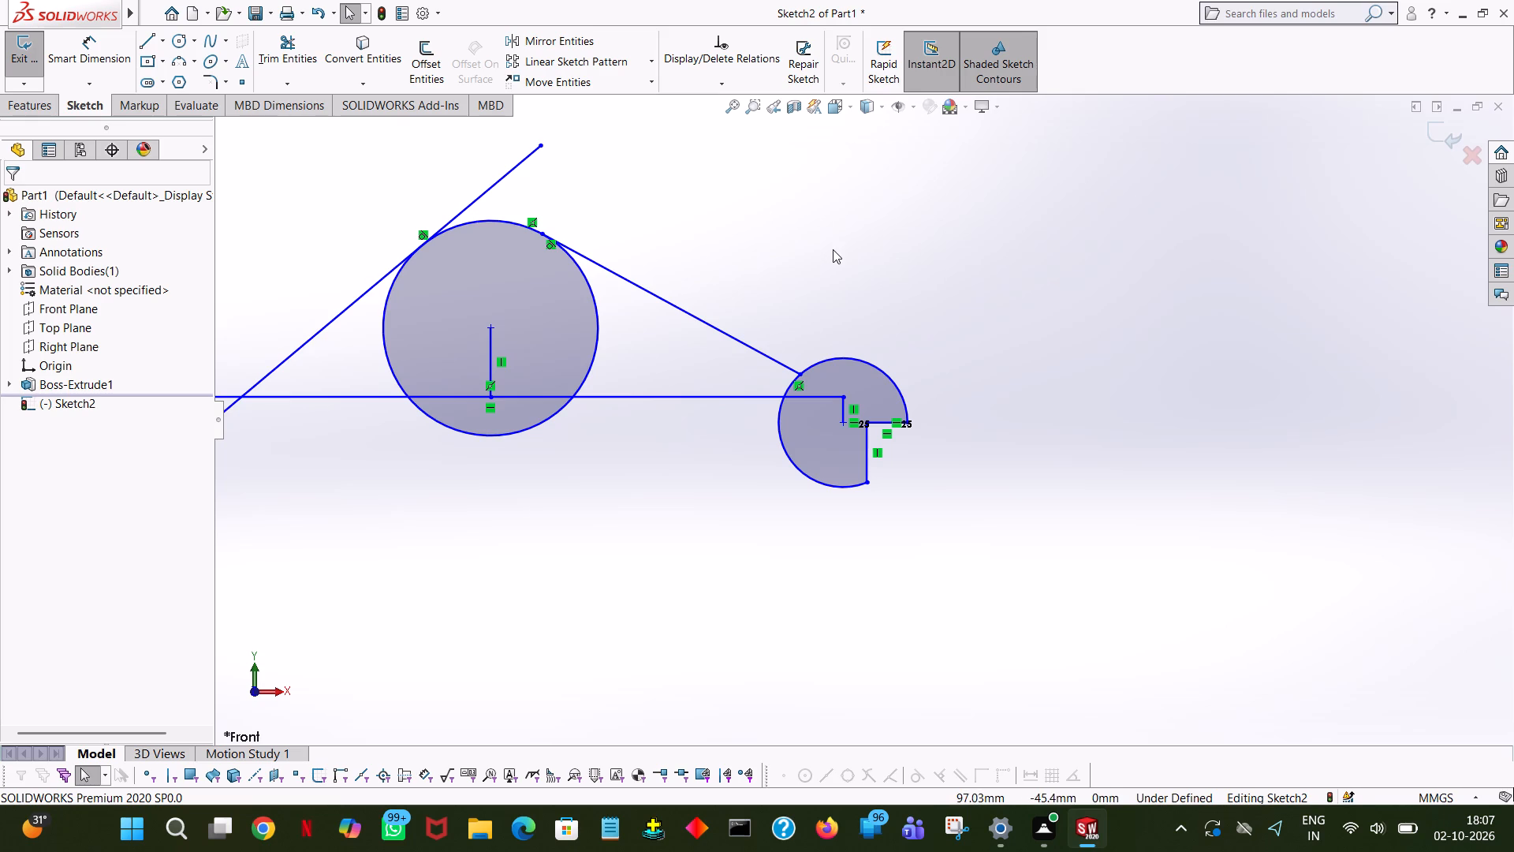
ctrl+scroll(789, 208, down, 4)
ctrl+scroll(781, 215, up, 9)
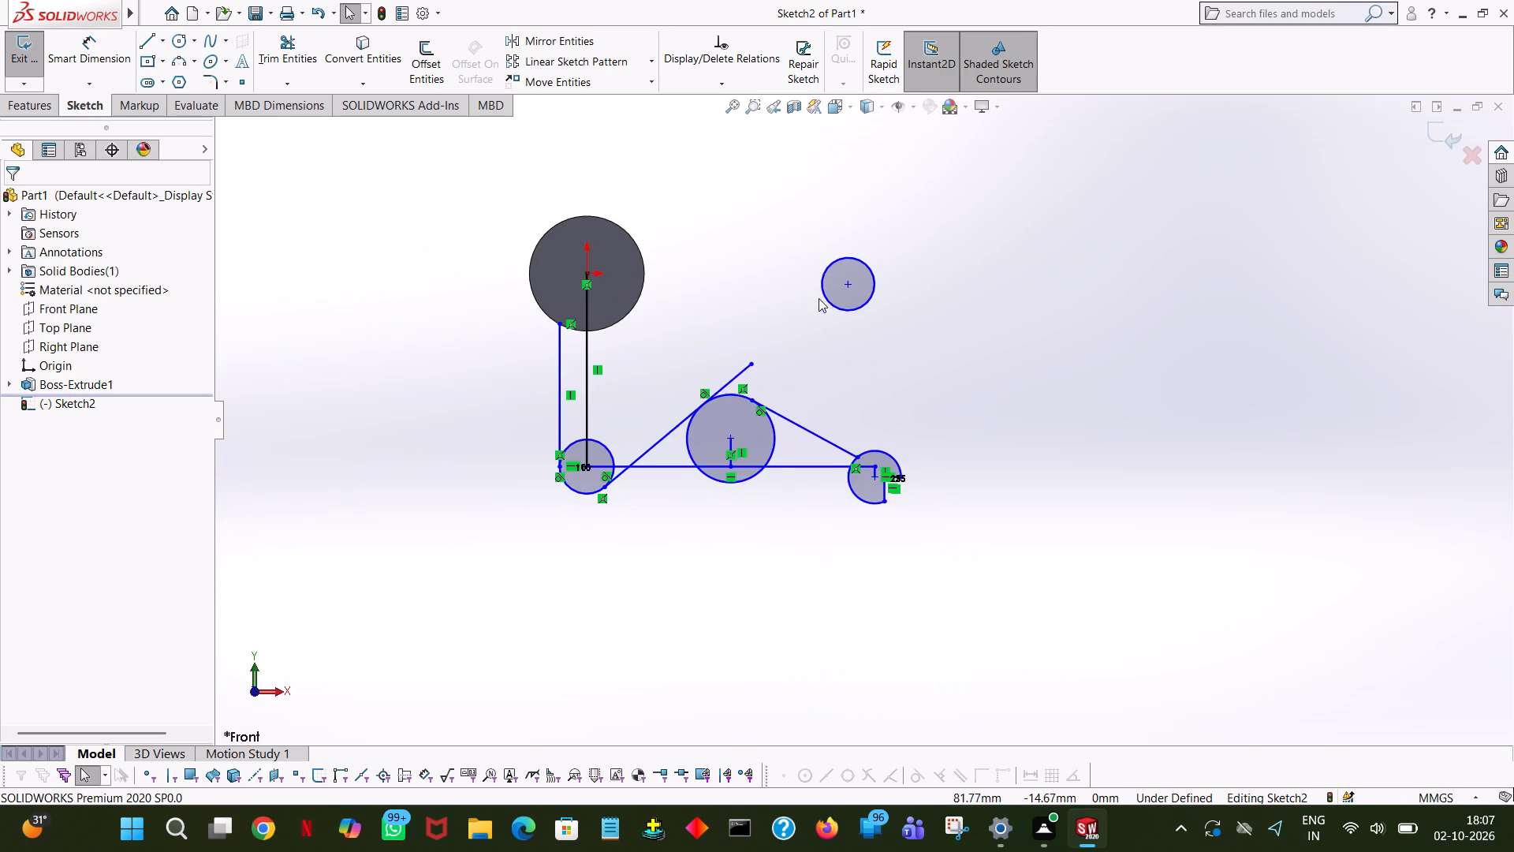
ctrl+scroll(819, 298, down, 3)
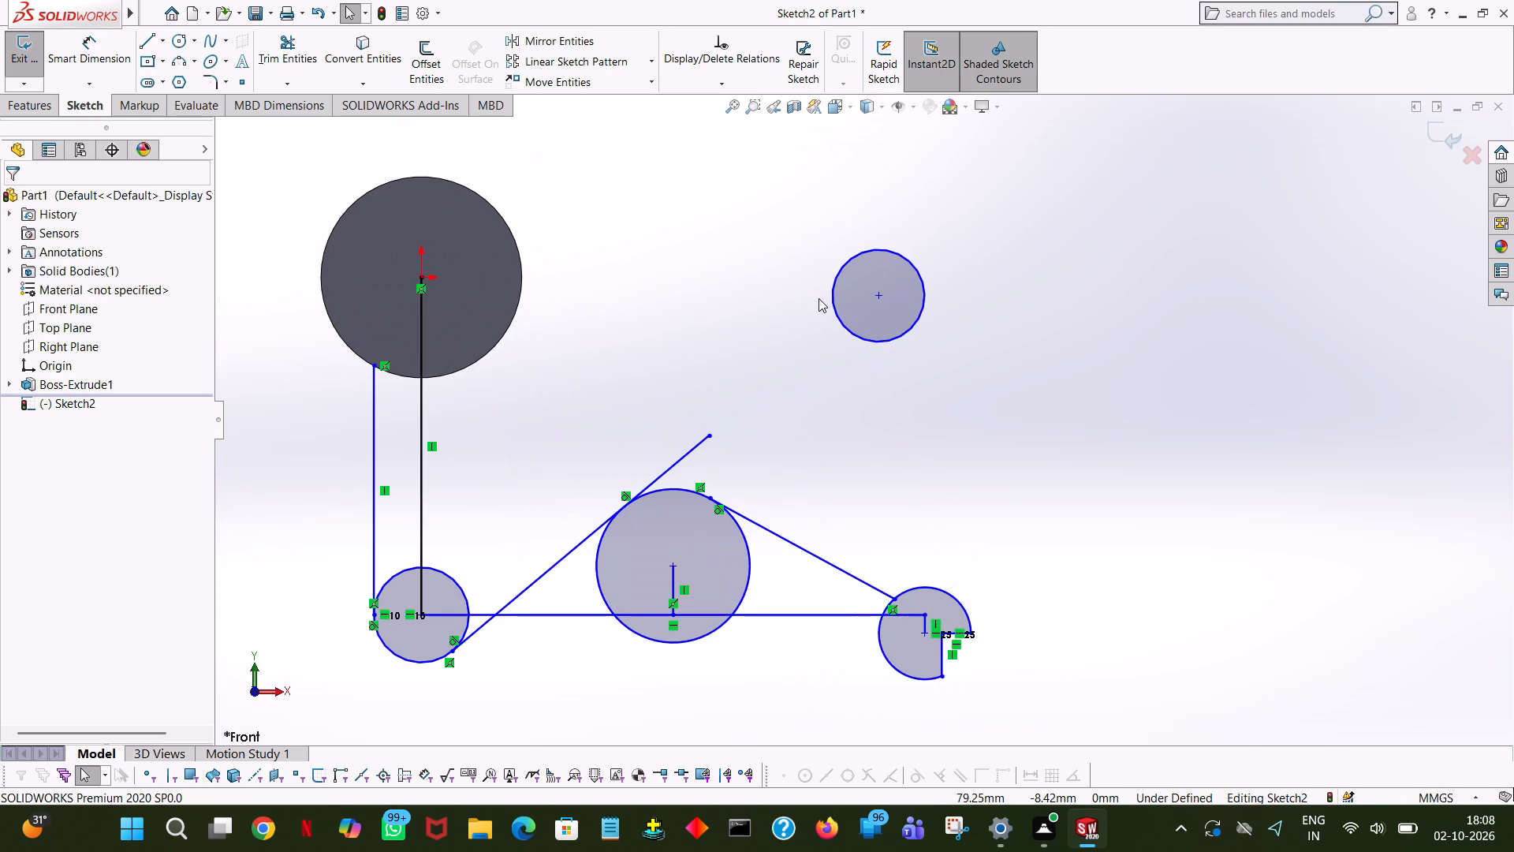
ctrl+click(308, 59)
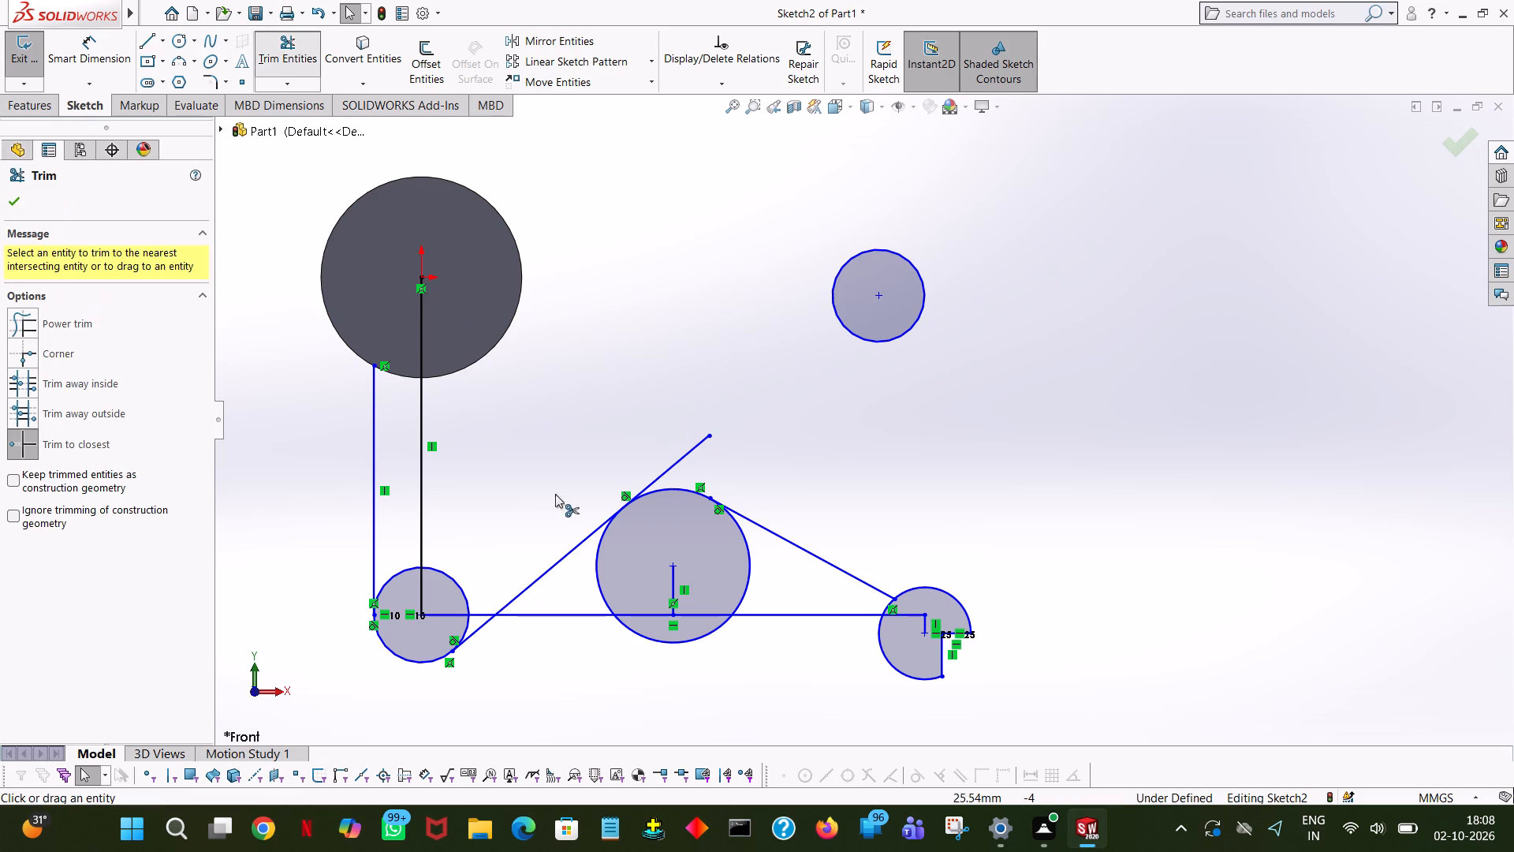
ctrl+click(594, 581)
ctrl+click(631, 628)
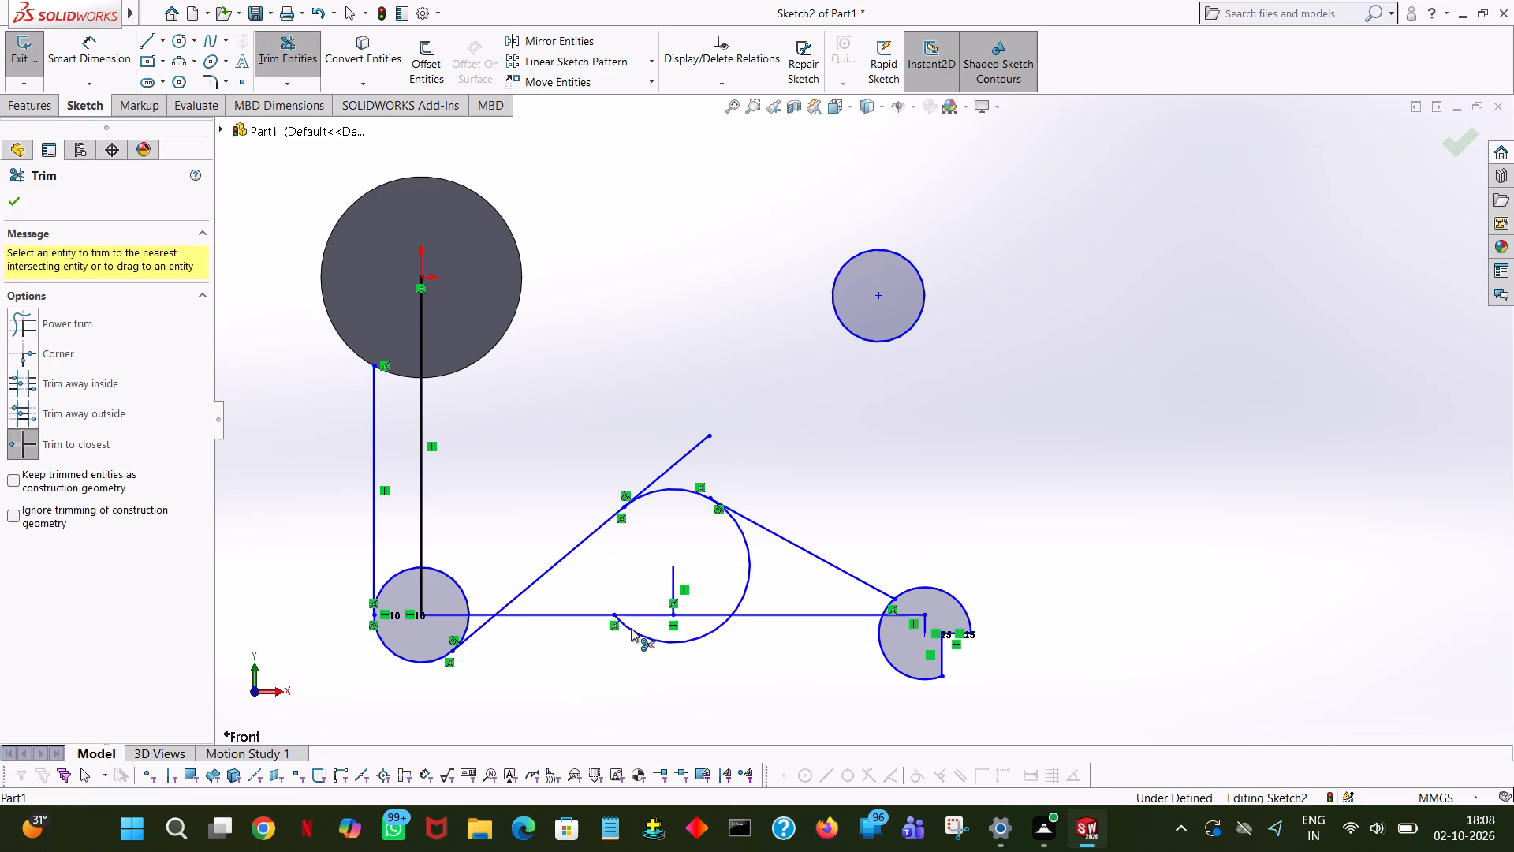
ctrl+click(746, 589)
ctrl+click(672, 595)
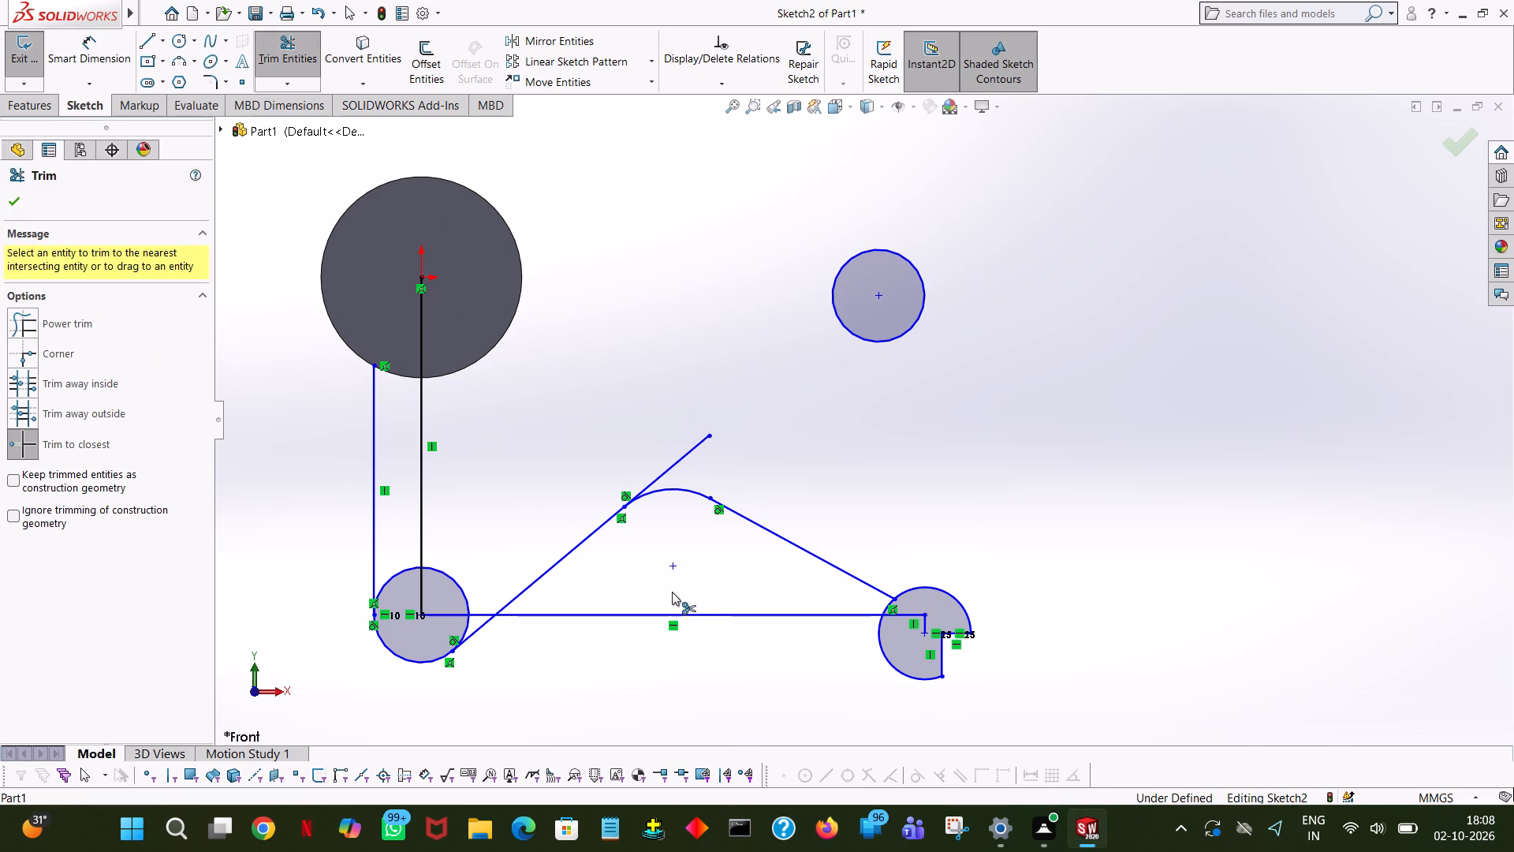
ctrl+click(674, 461)
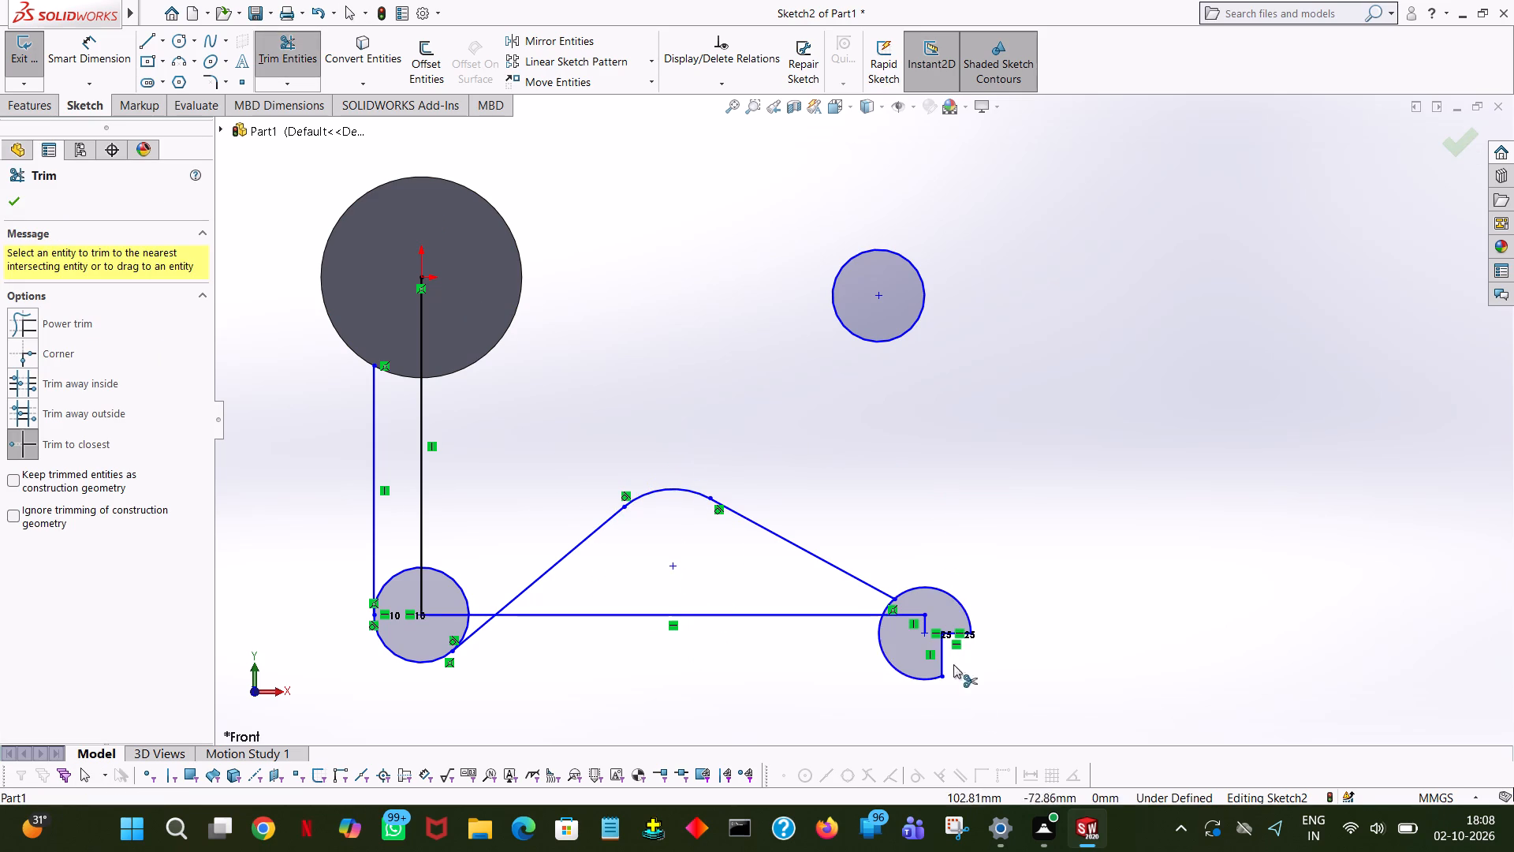
Trim away the long horizontal line joining the outer circles and the short vertical line at the notched circle's centre.
ctrl+click(921, 624)
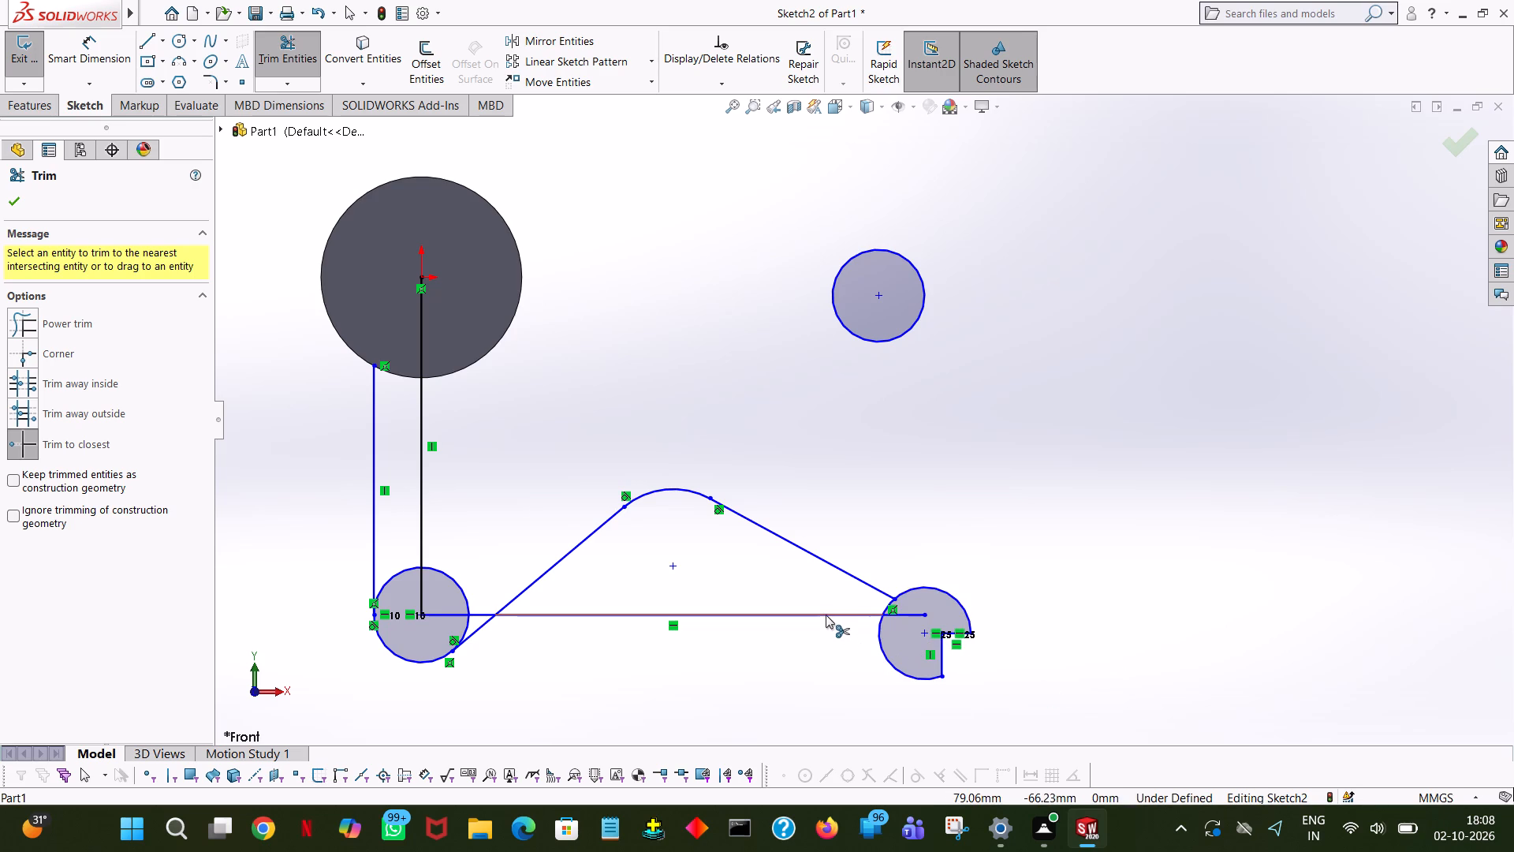
ctrl+click(951, 415)
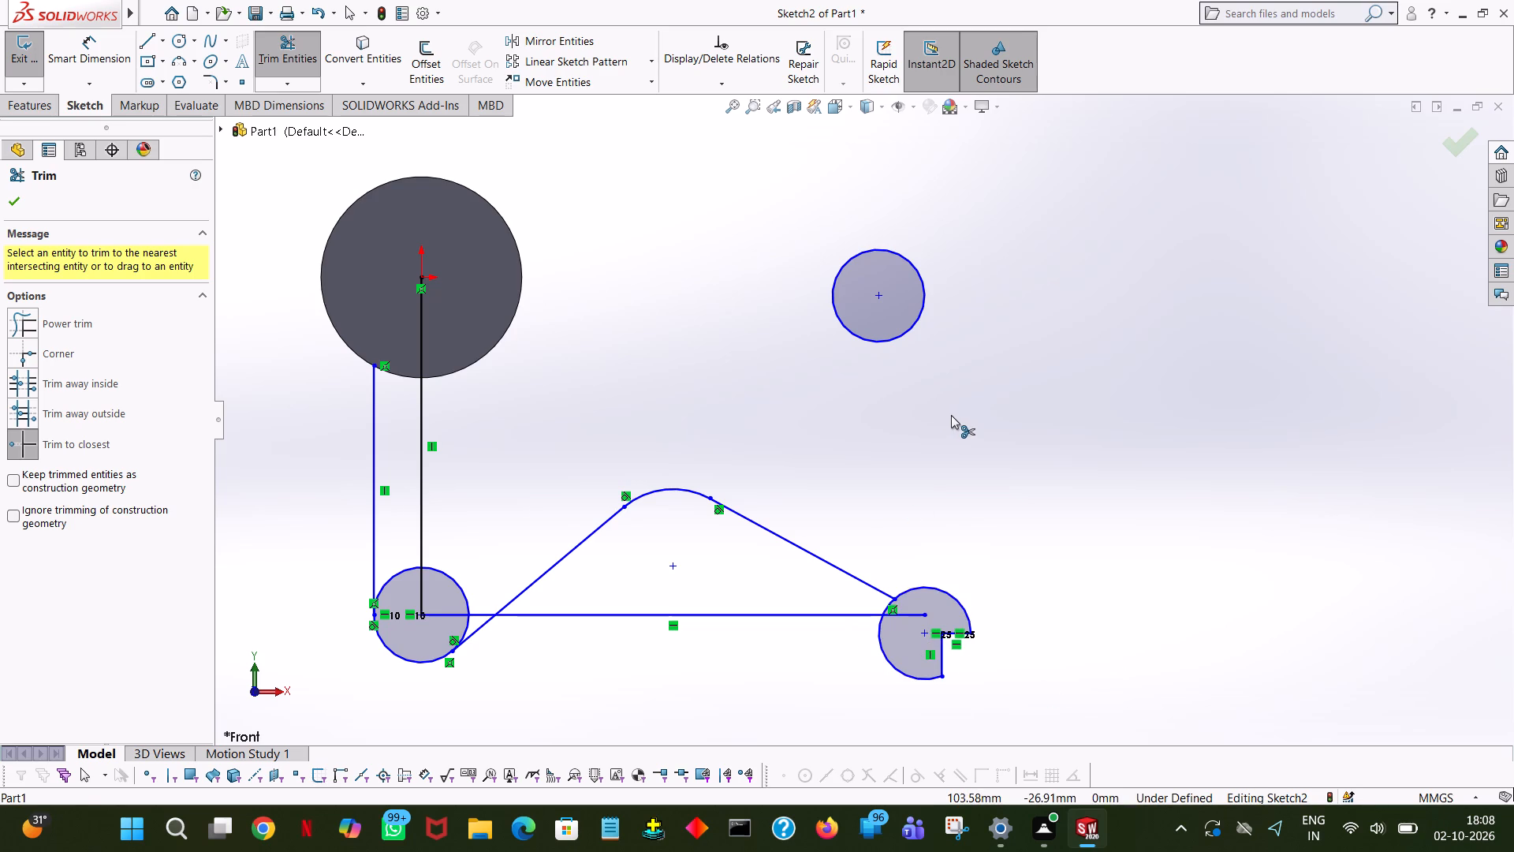
ctrl+click(919, 614)
ctrl+click(841, 614)
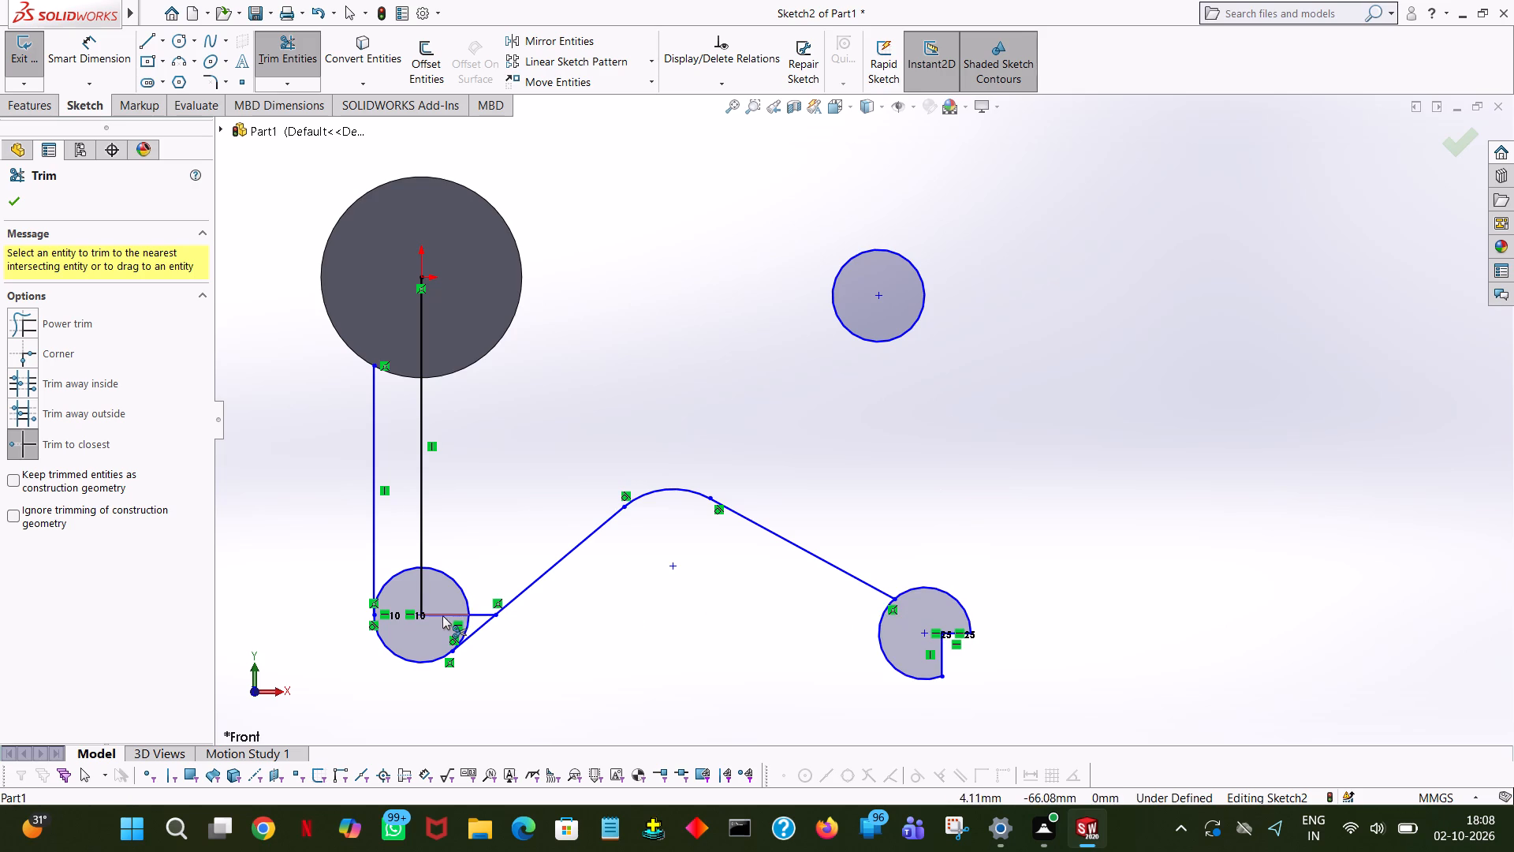
ctrl+click(442, 615)
ctrl+click(487, 615)
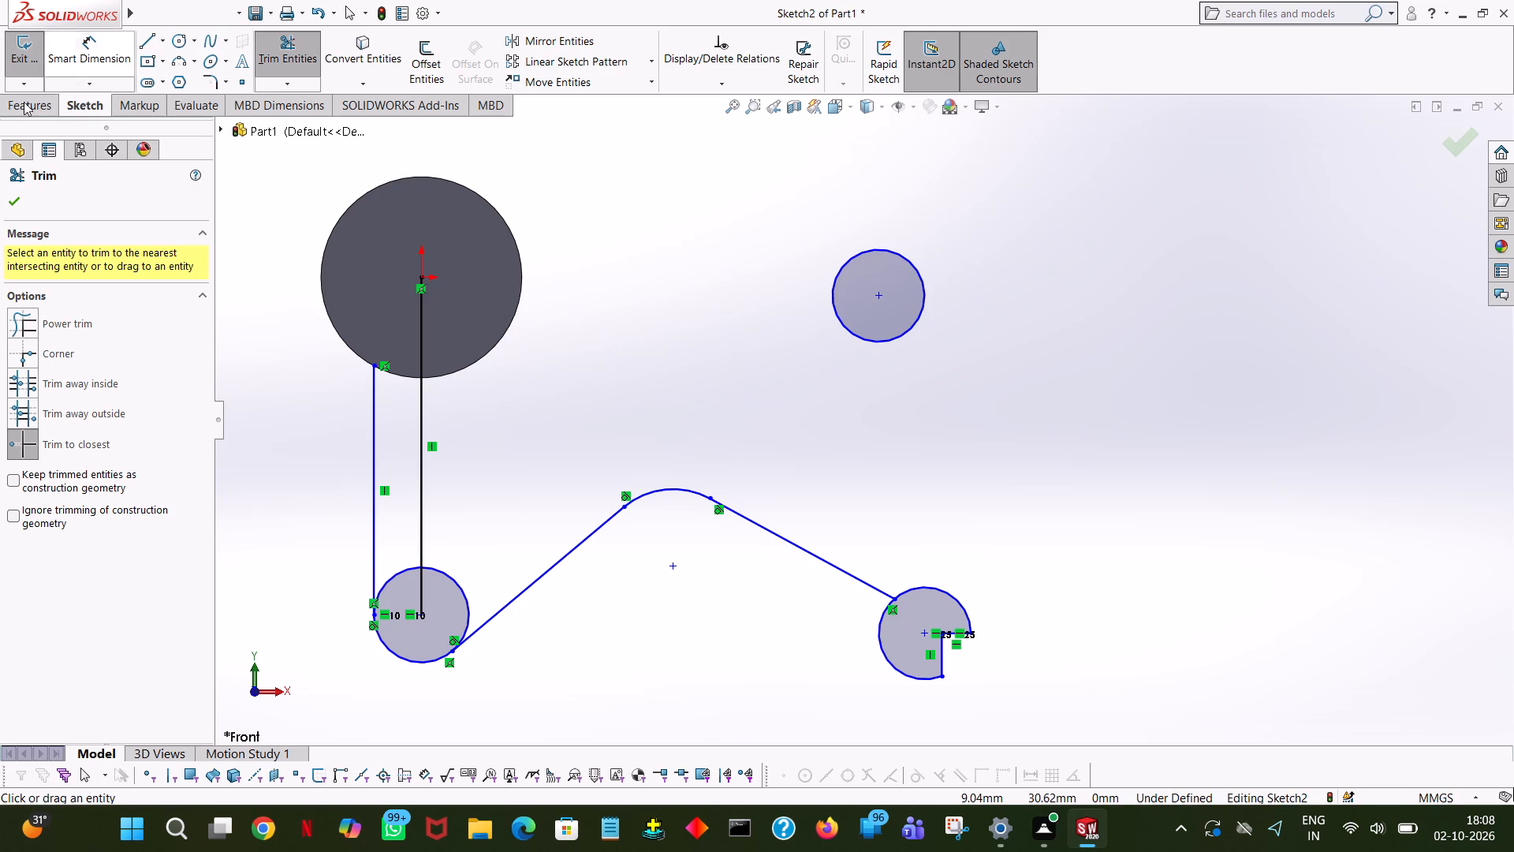
ctrl+click(13, 211)
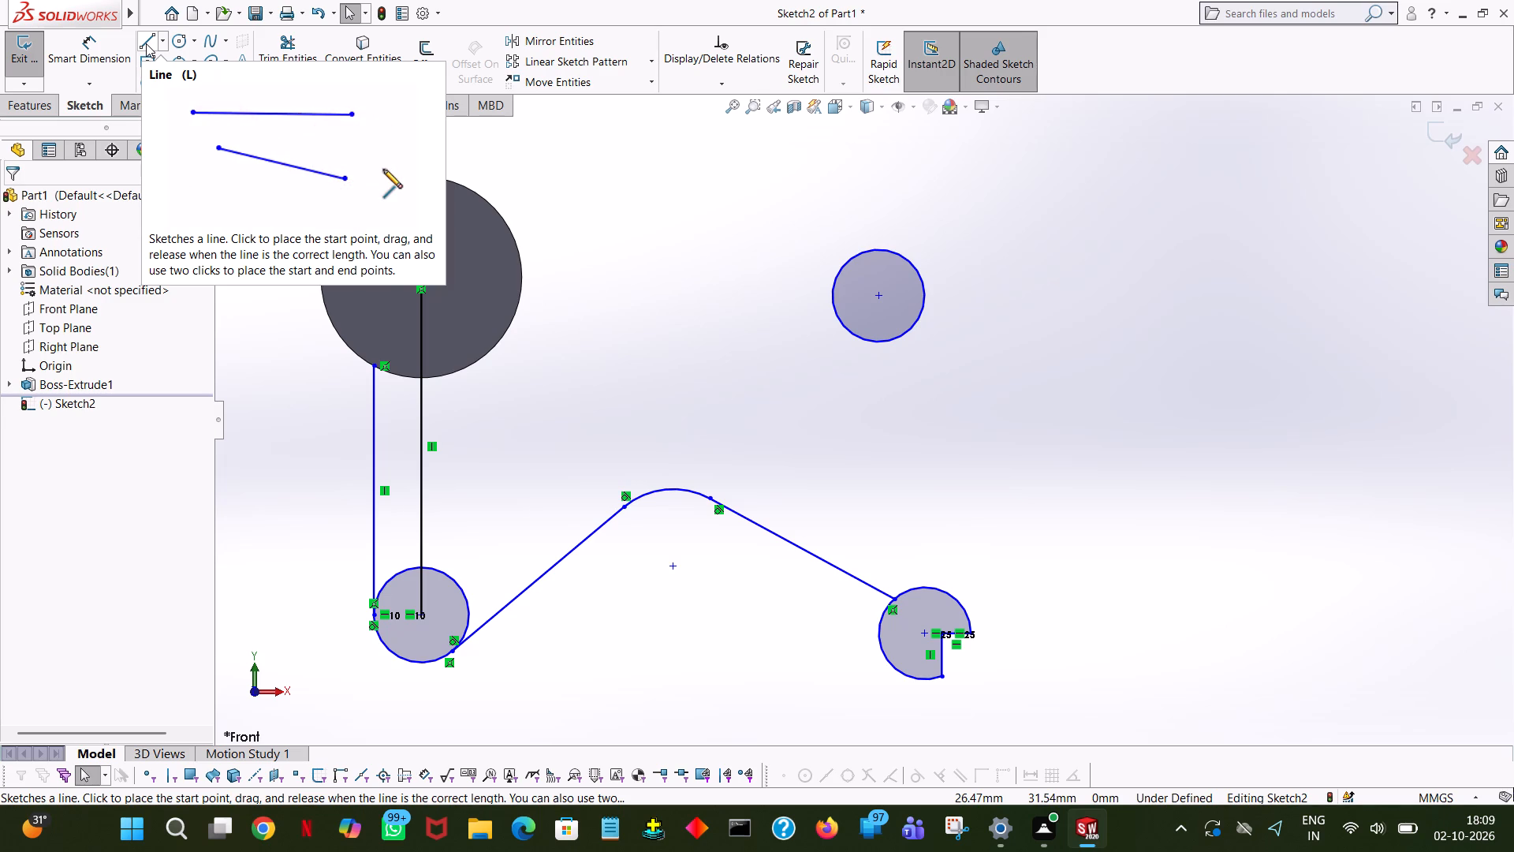
Sketch a horizontal line about 54 mm long from the centre of the circle below the boss, toward the notched circle.
click(146, 43)
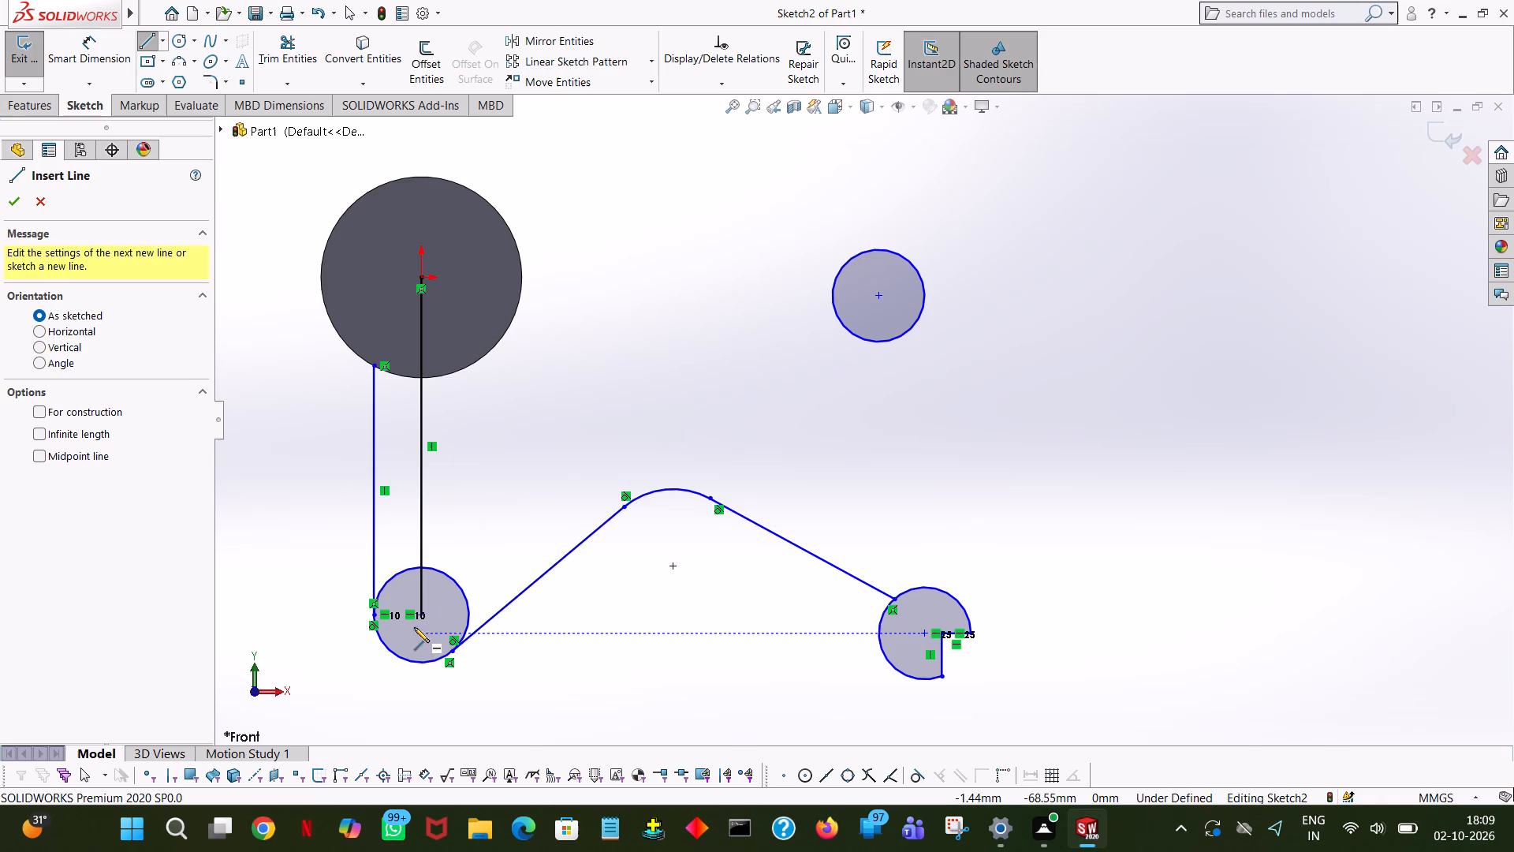
click(420, 617)
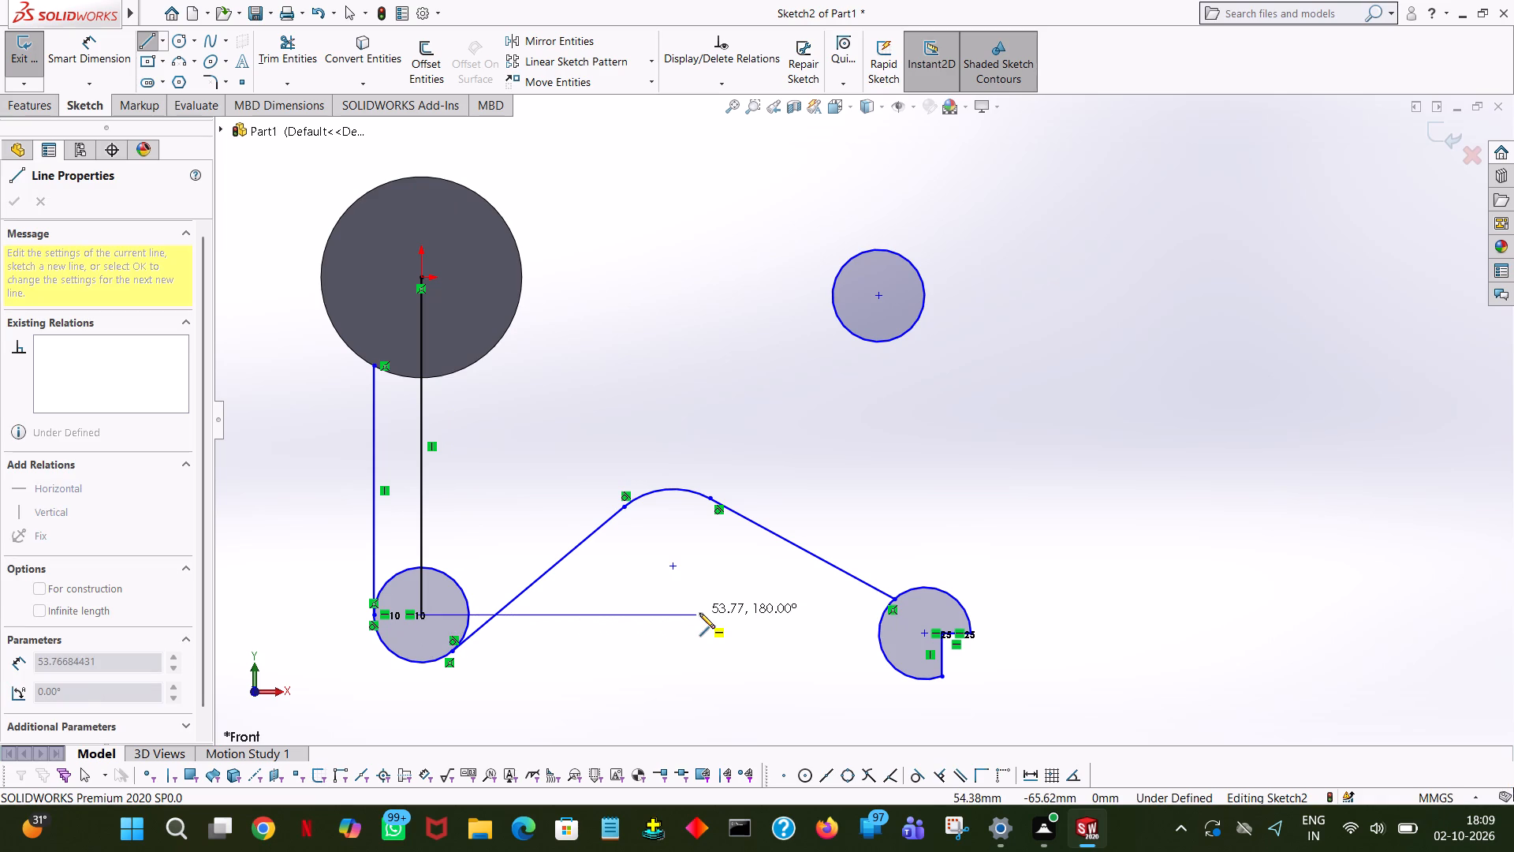
click(699, 613)
right_click(699, 613)
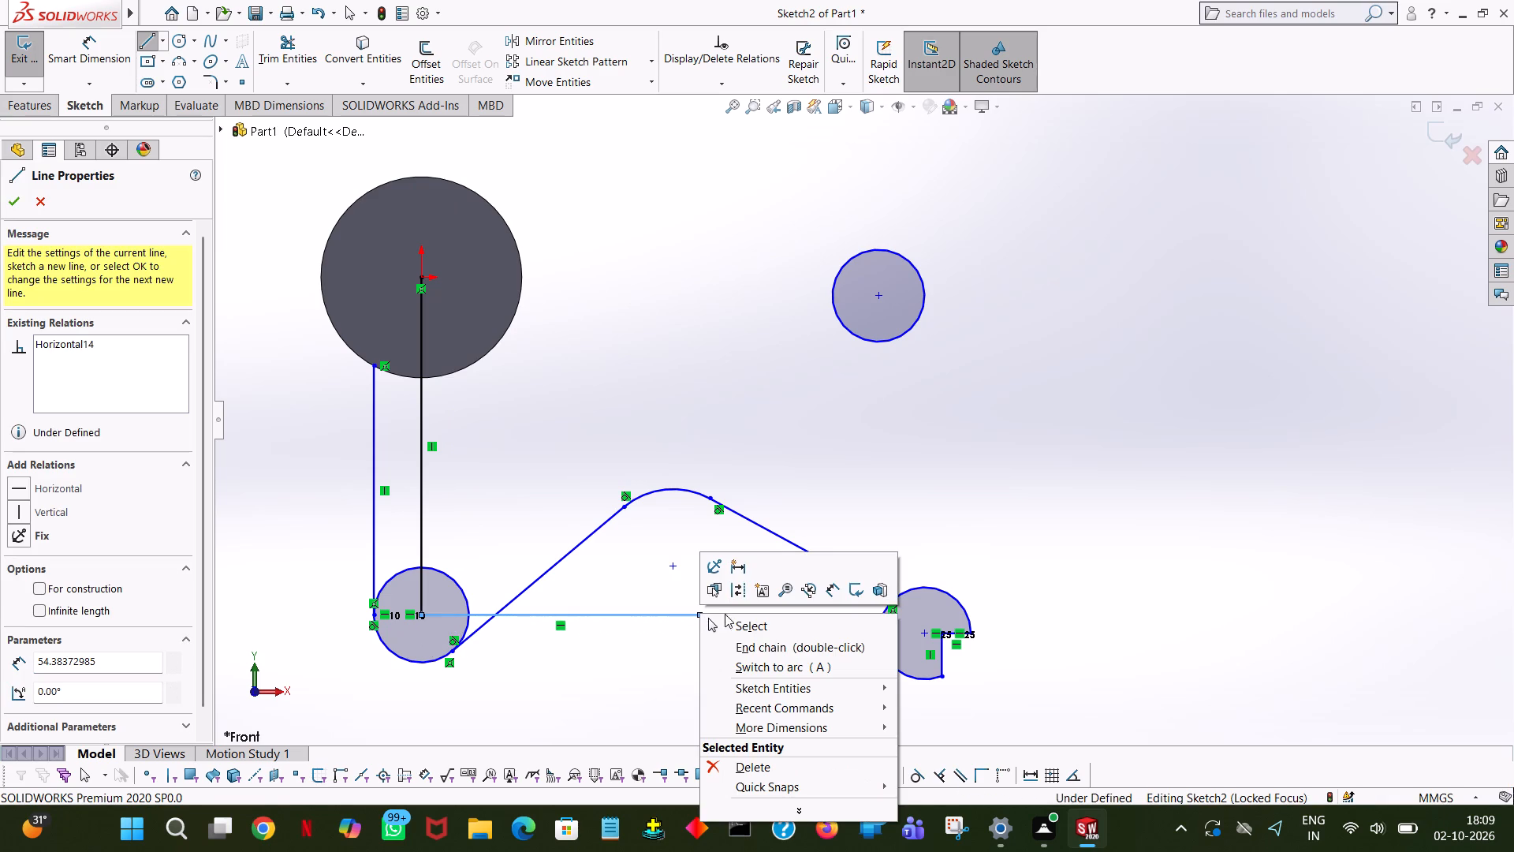
click(759, 616)
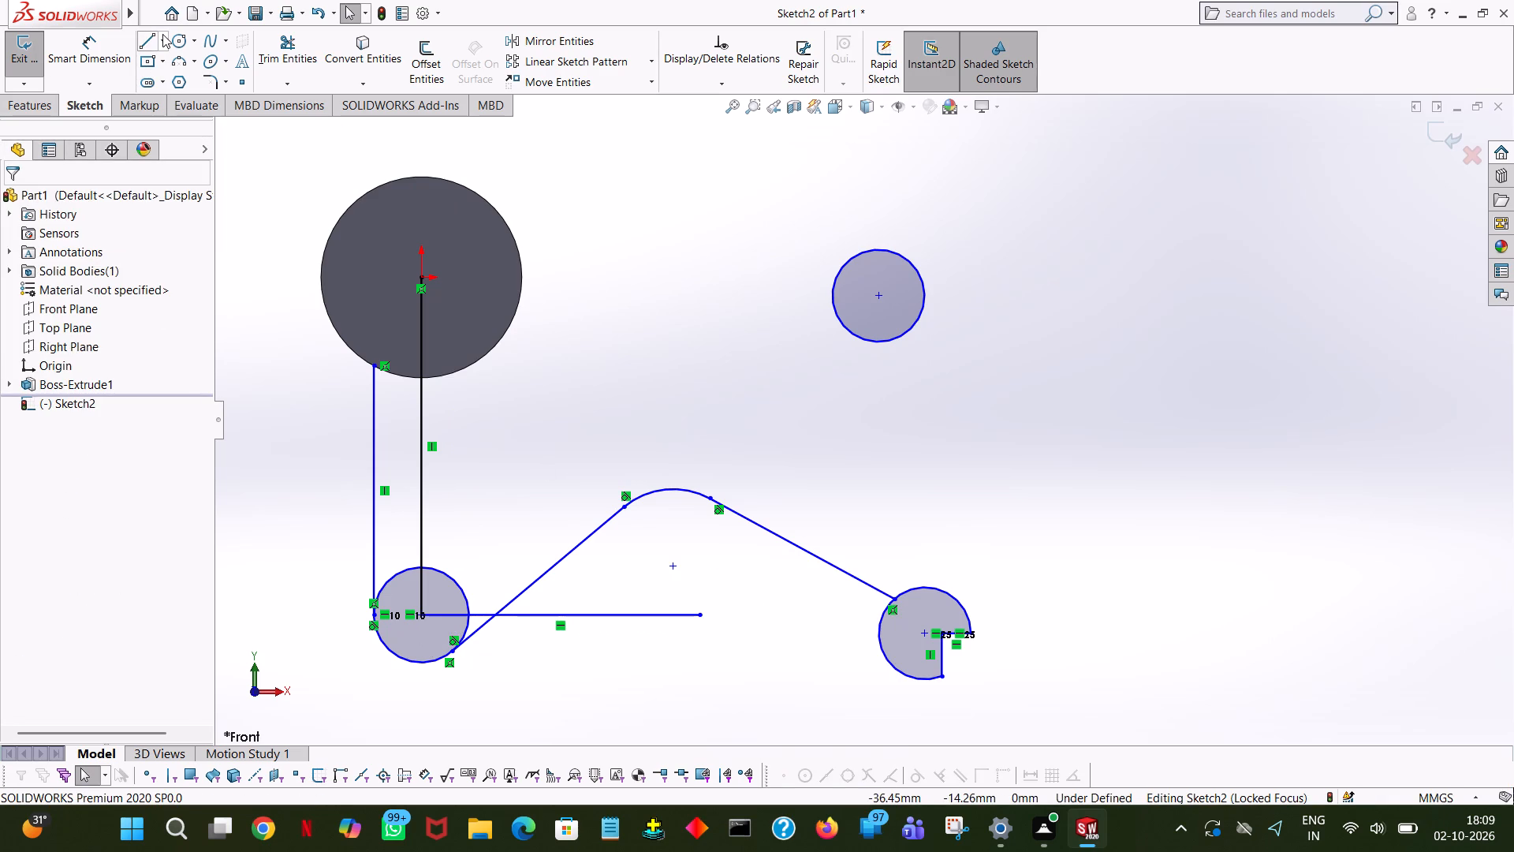
Sketch a 55.5 mm vertical line upward from a point on the new horizontal line, just past its midpoint.
click(150, 43)
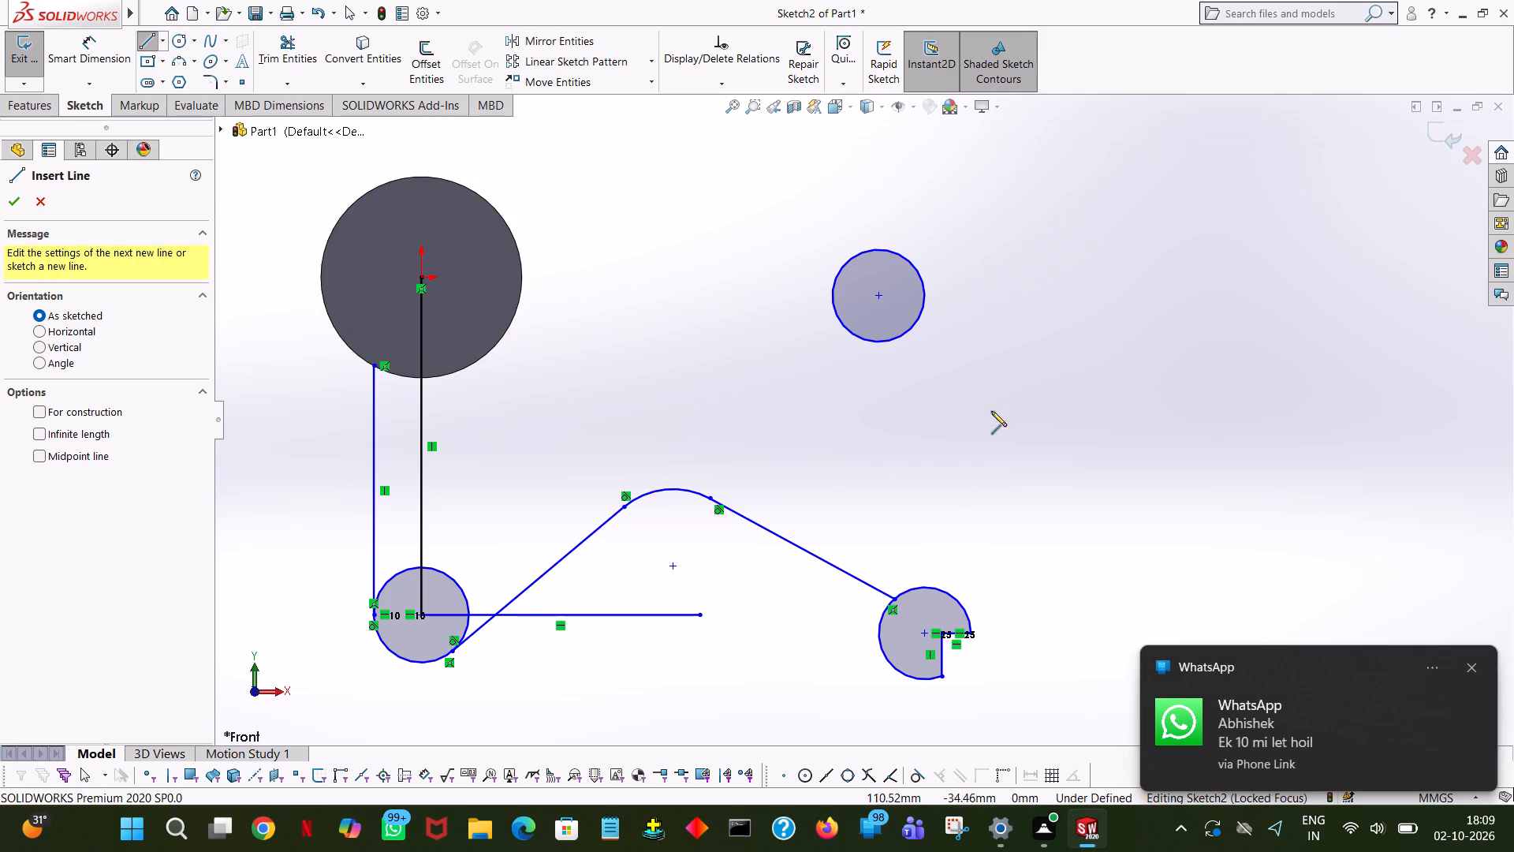
click(589, 613)
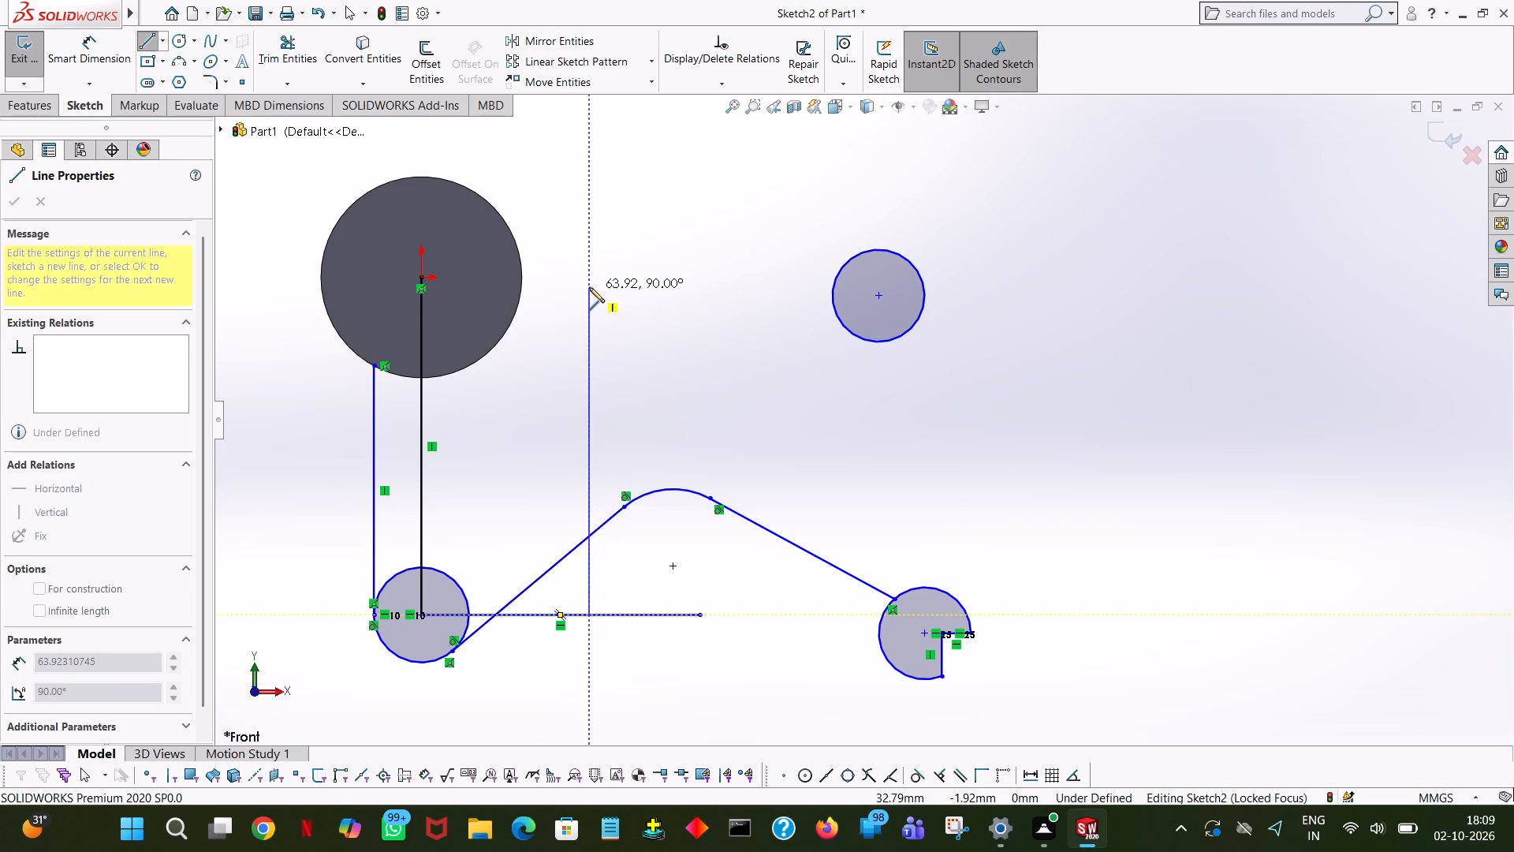
click(589, 287)
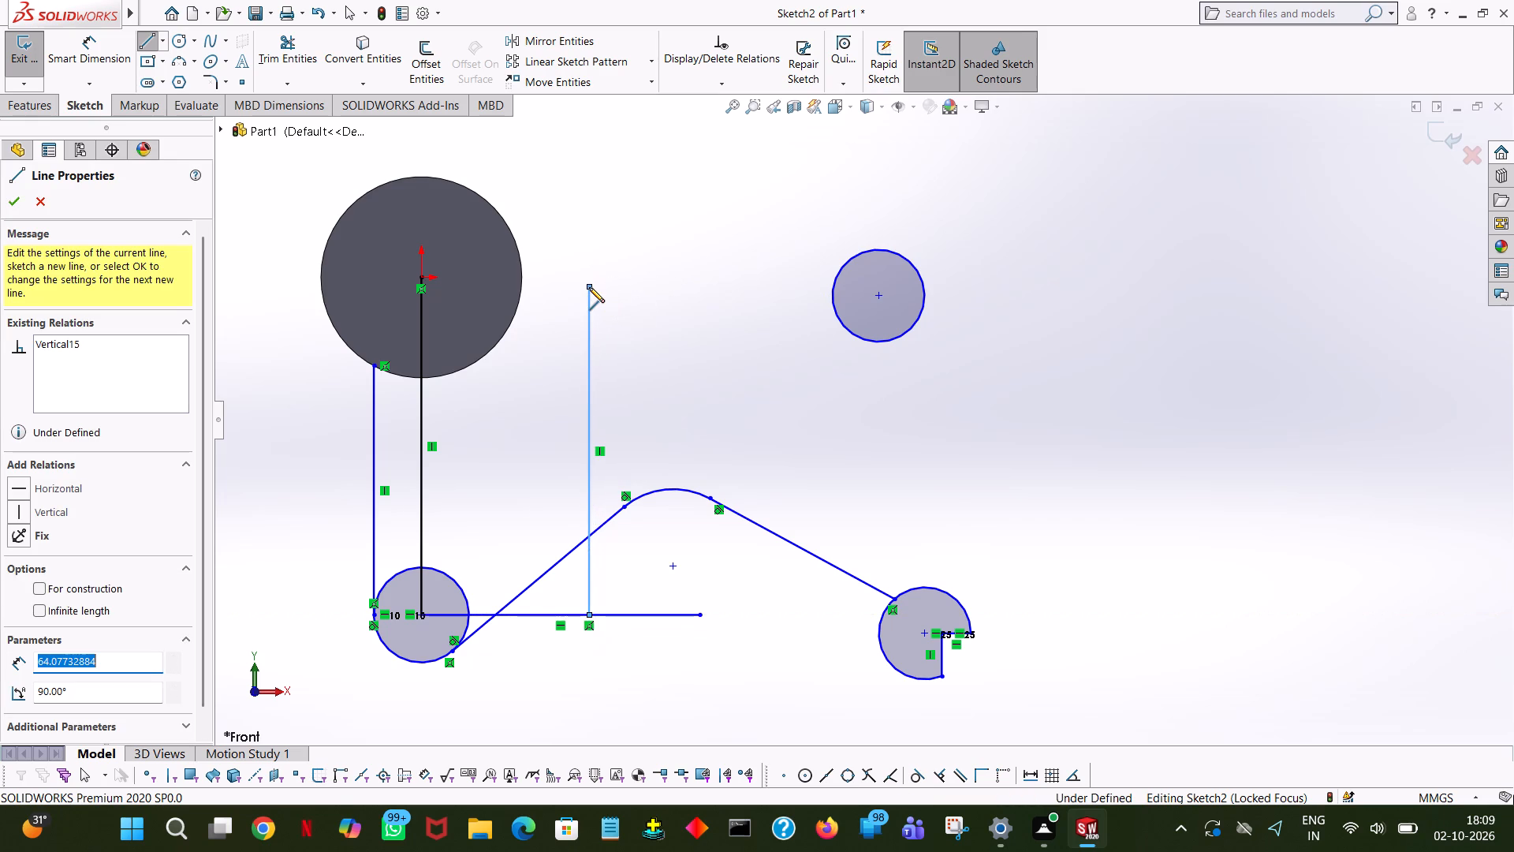
text(55.5)
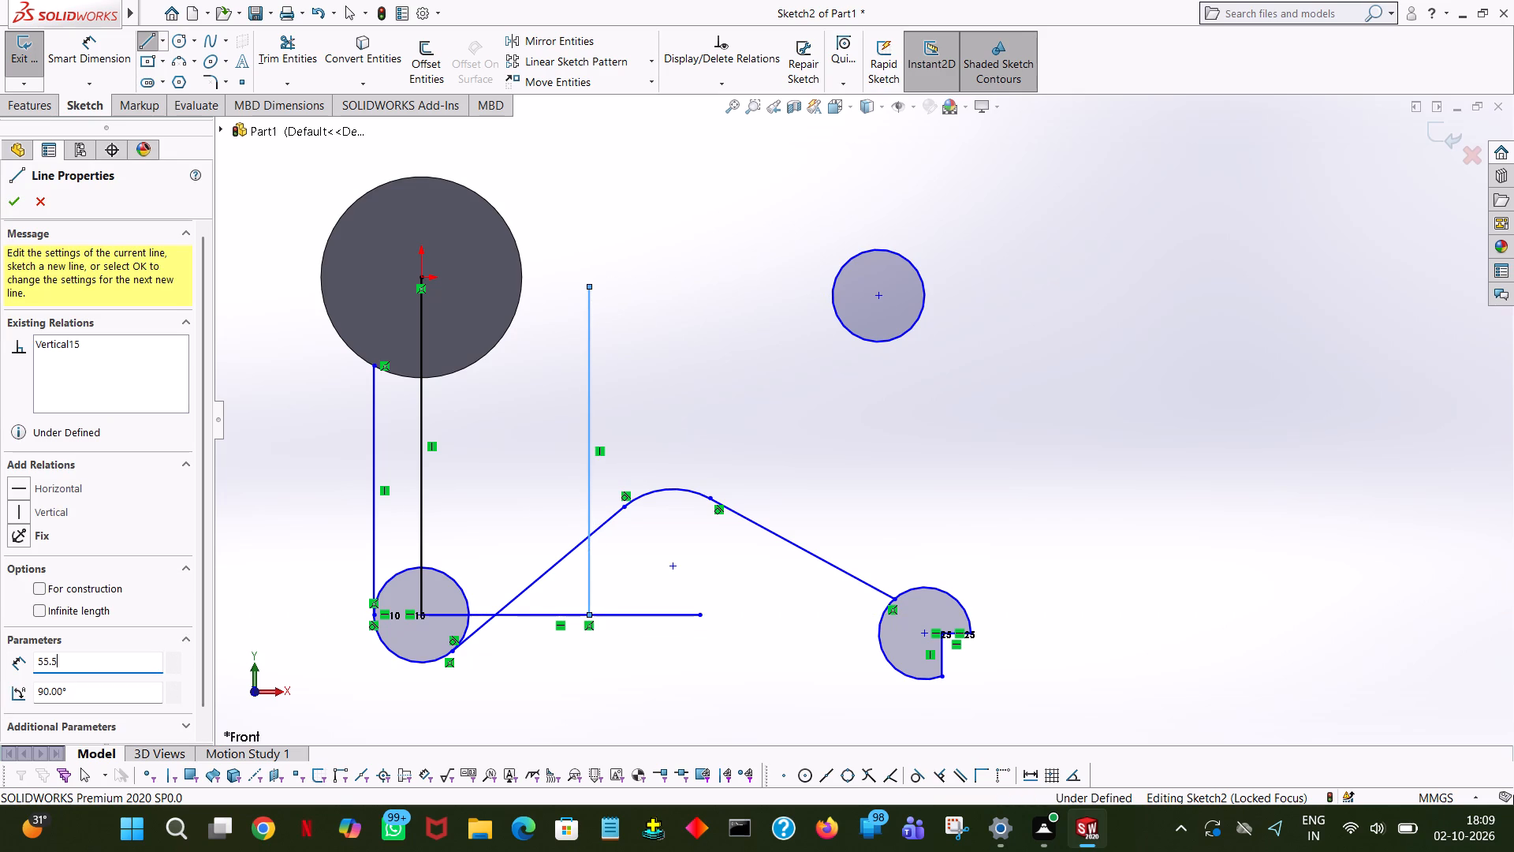
key(Return)
right_click(589, 287)
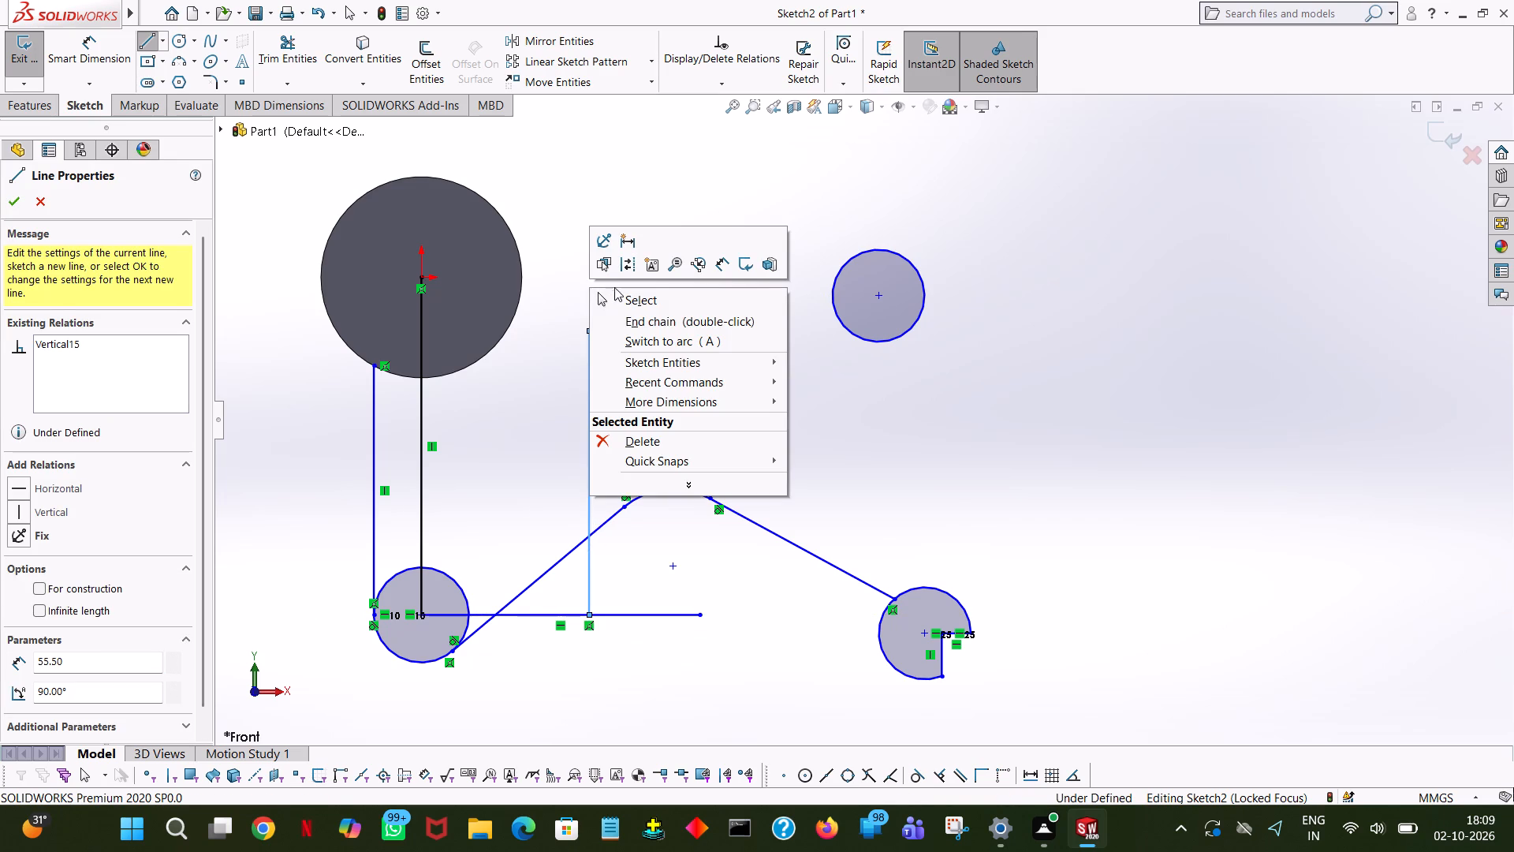
click(620, 292)
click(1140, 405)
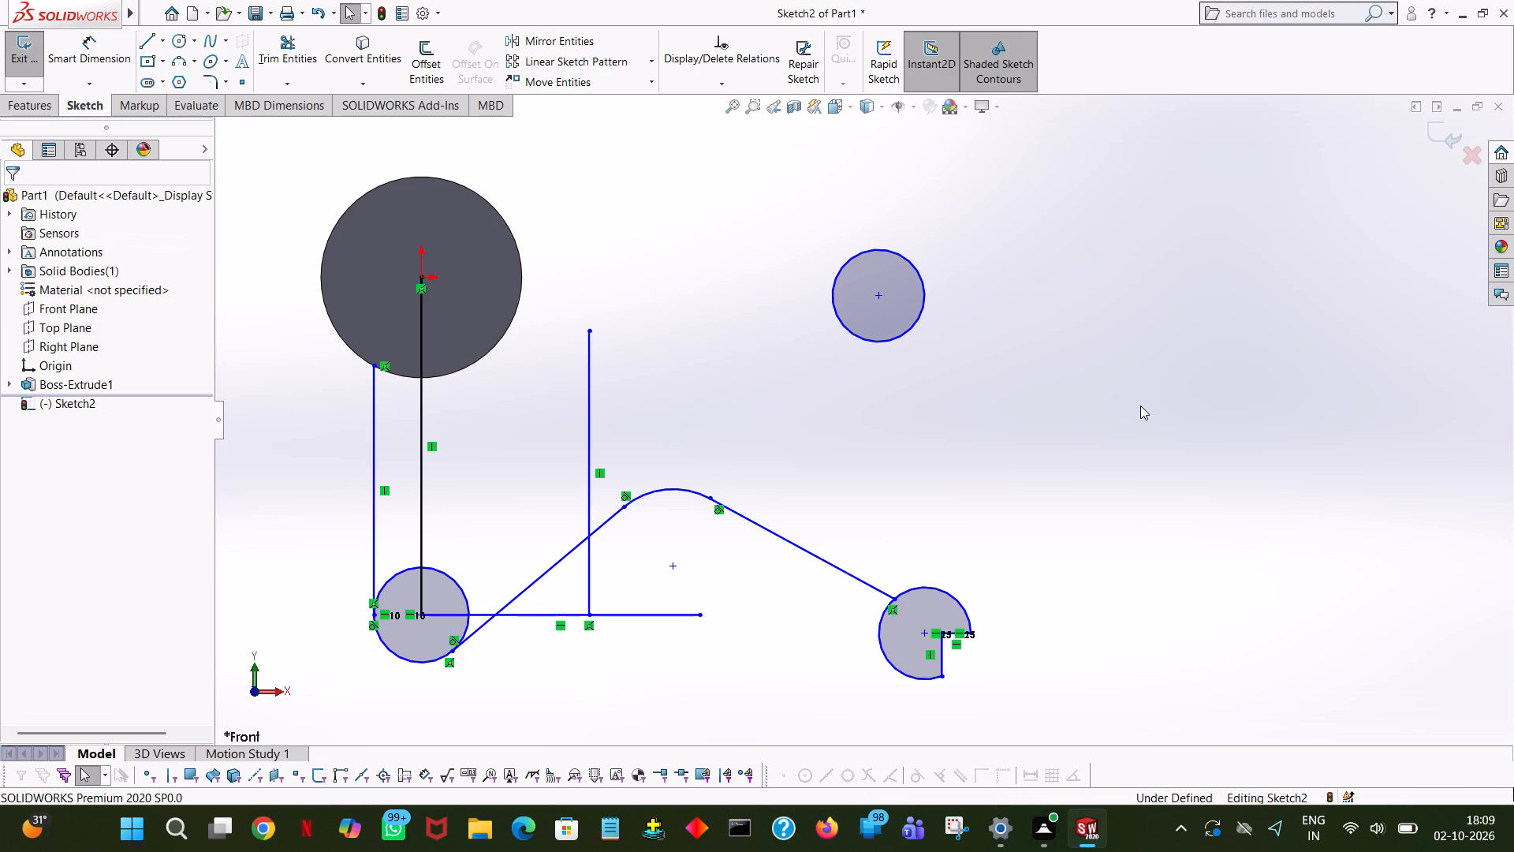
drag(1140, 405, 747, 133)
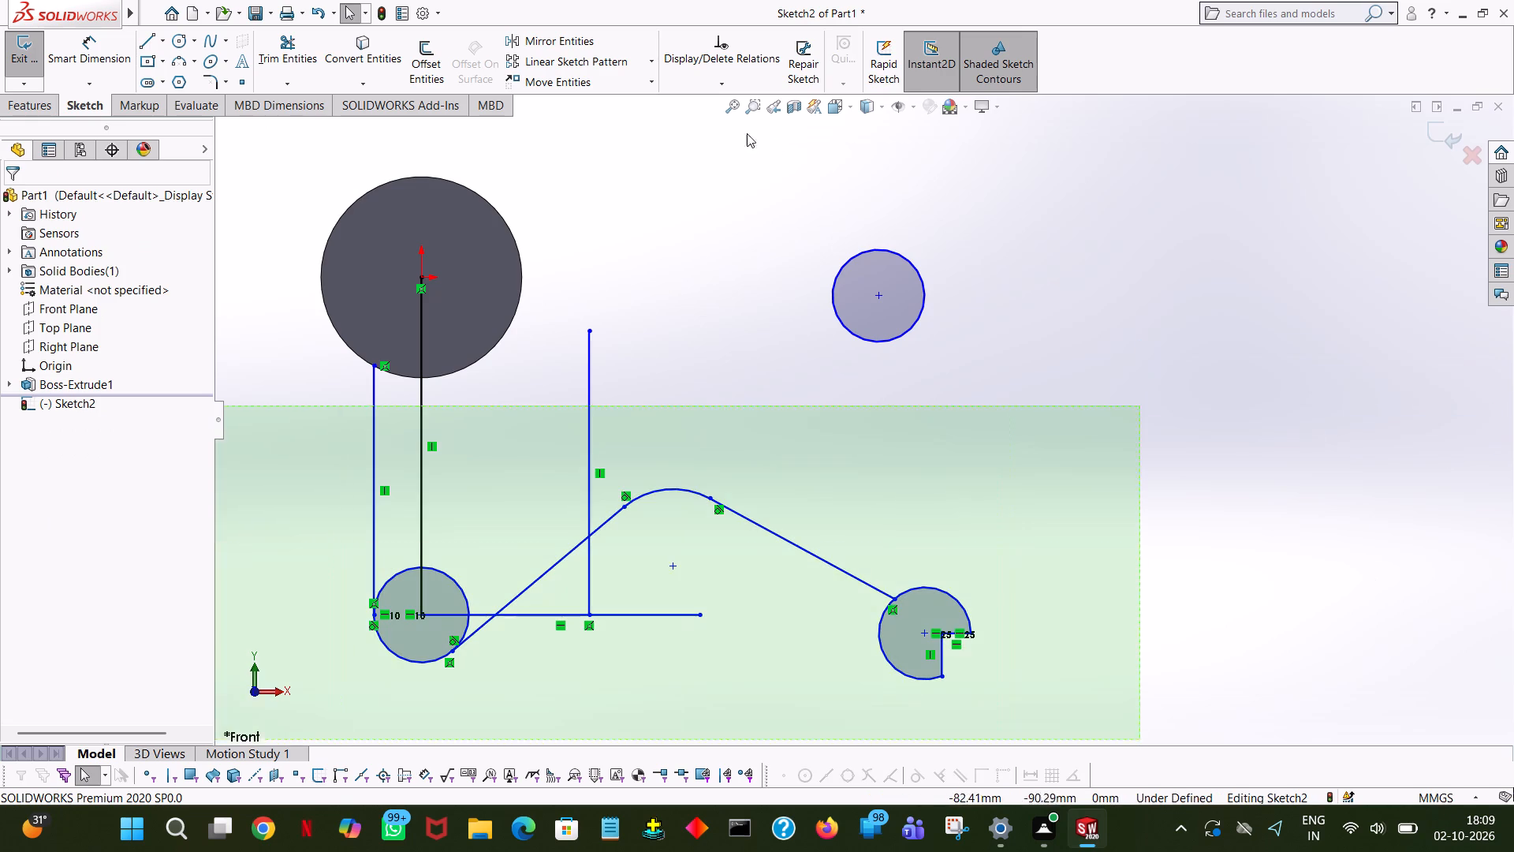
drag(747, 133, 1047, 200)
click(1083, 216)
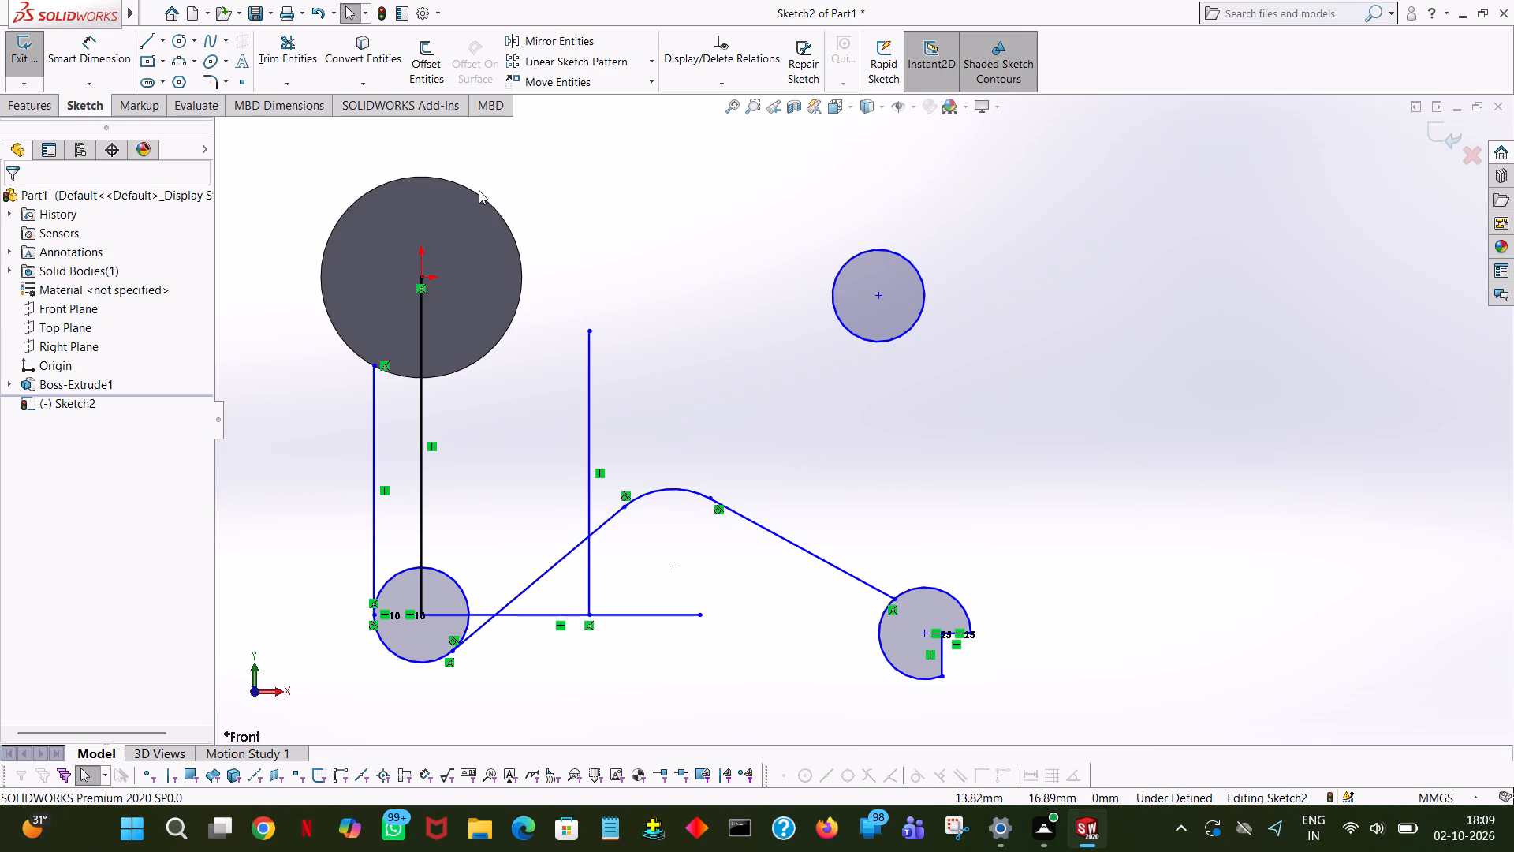
Sketch a horizontal line about 16.2 mm long from the boss's edge to the top end of the 55.5 mm vertical line.
click(145, 35)
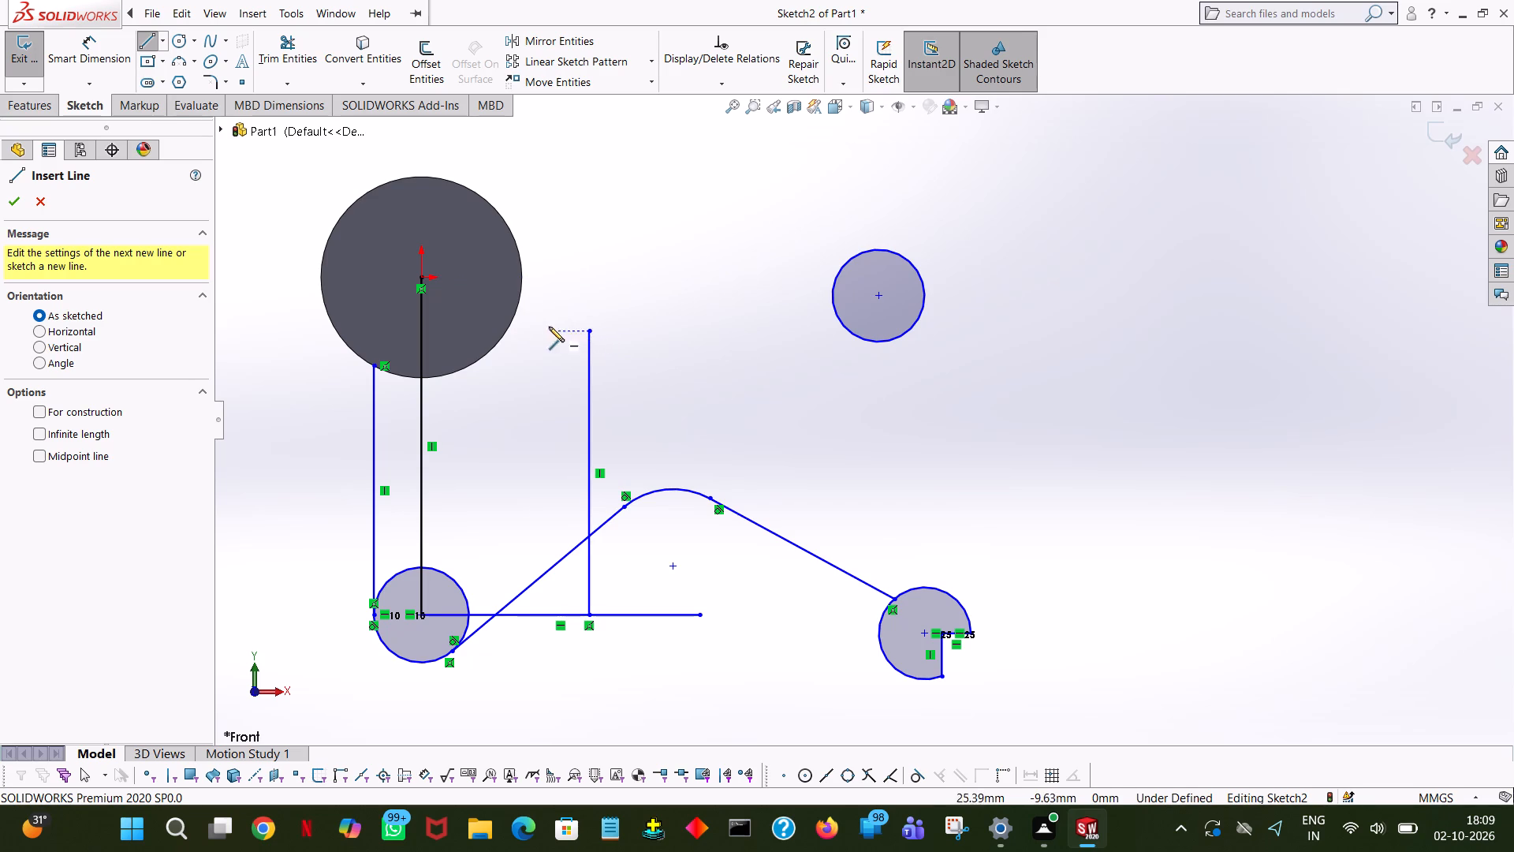
click(503, 329)
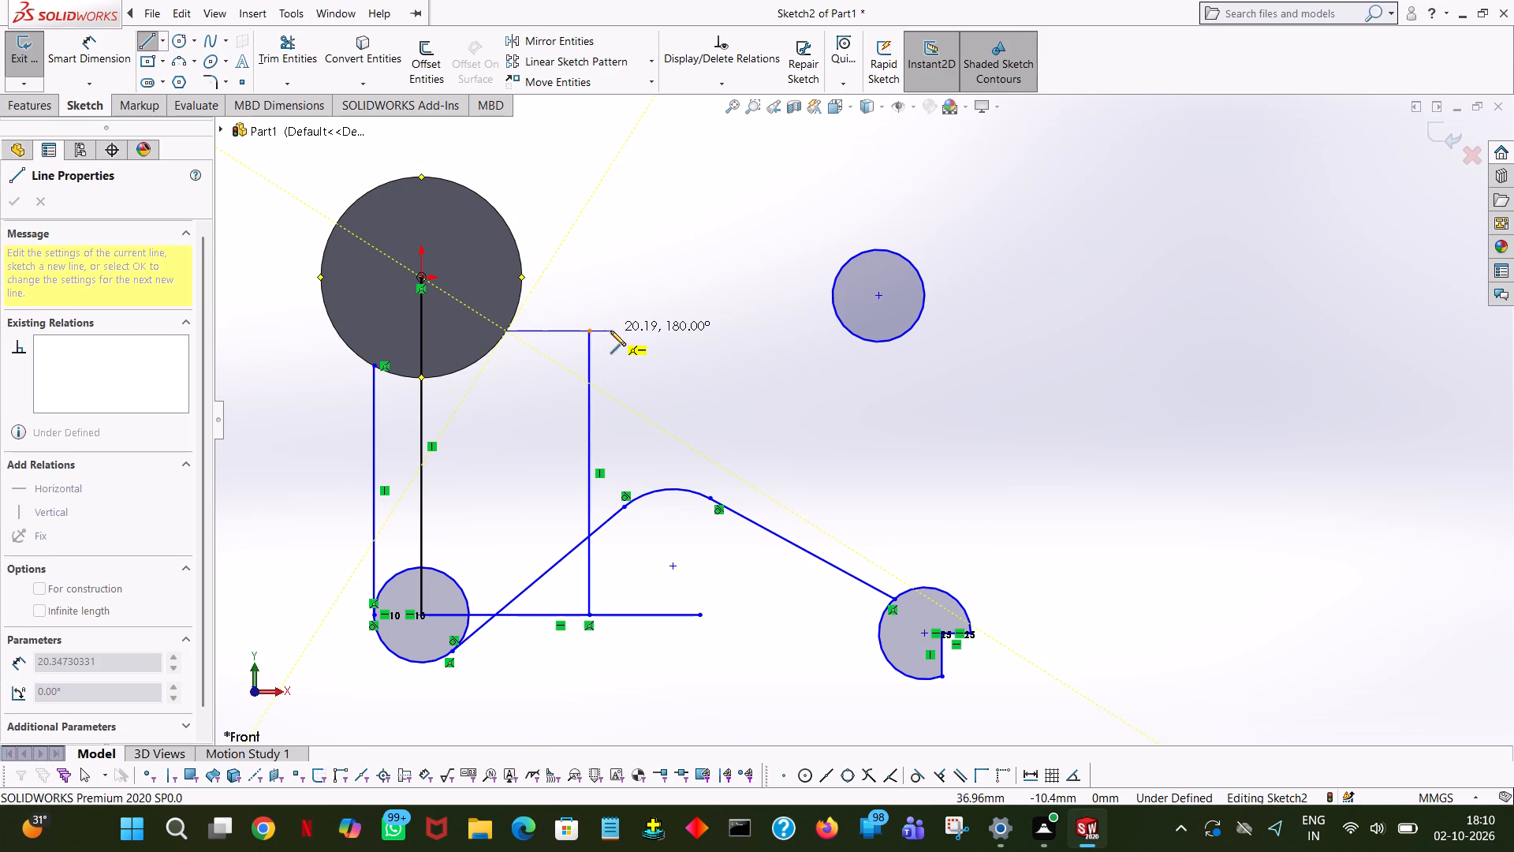
click(589, 331)
right_click(589, 331)
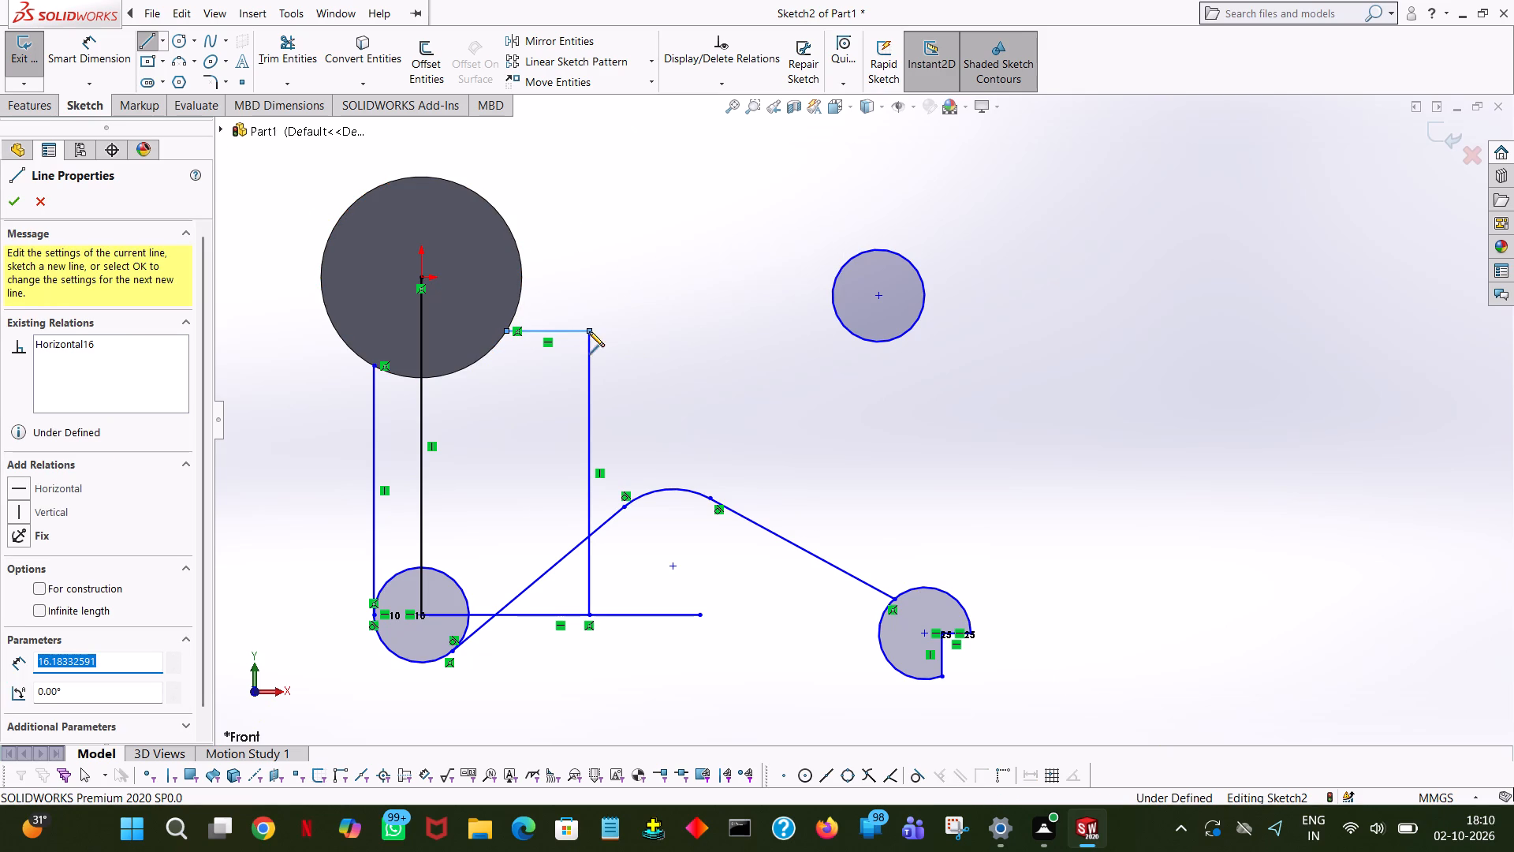
click(621, 338)
click(720, 264)
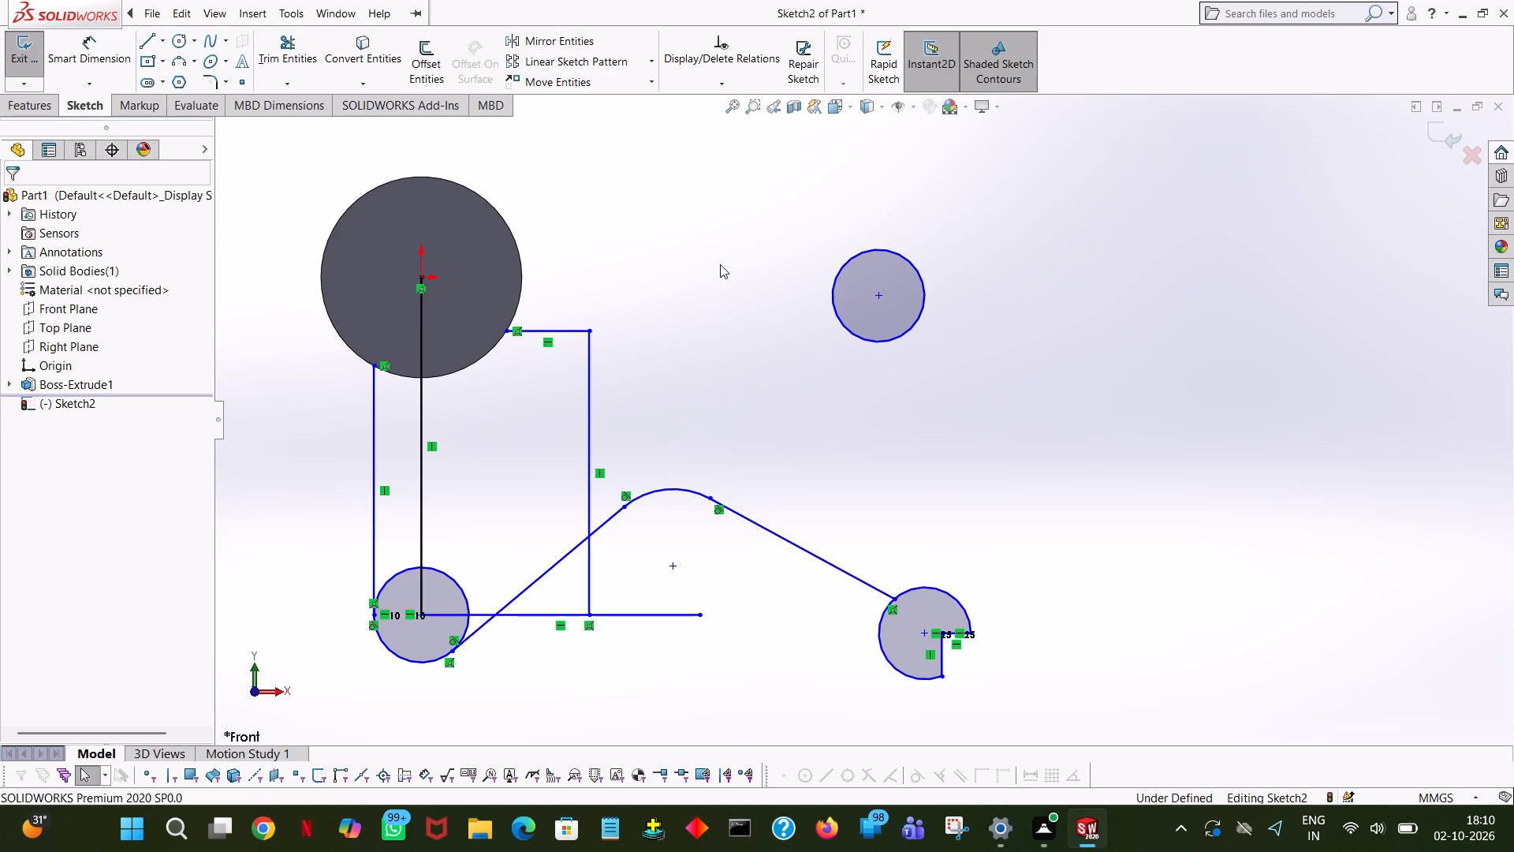
Sketch a slightly downward-sloping line about 17.8 mm long from the top end of the 55.5 mm vertical line, heading away from the boss.
click(147, 43)
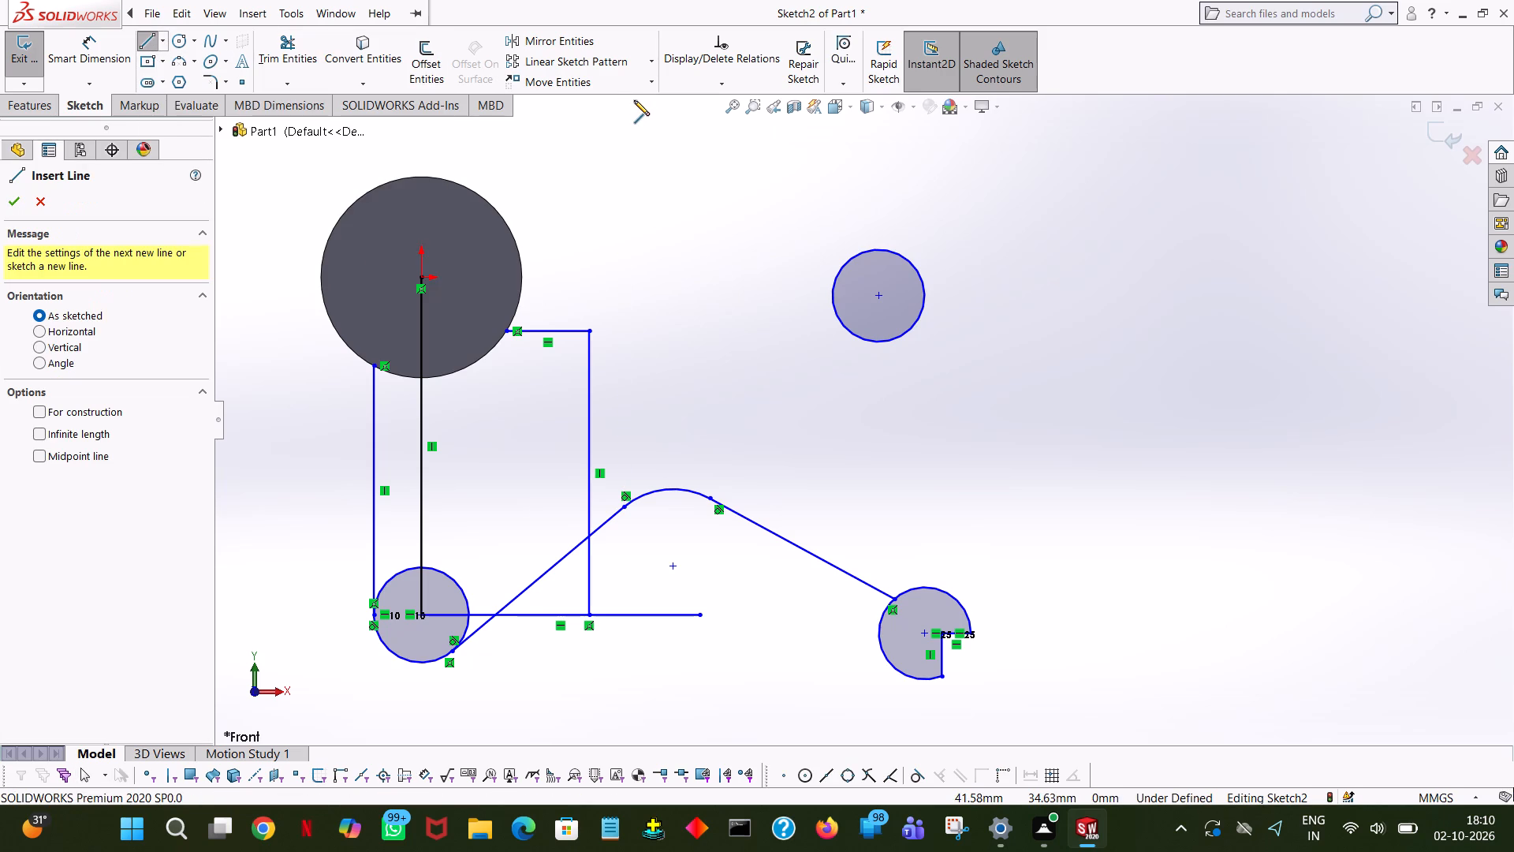
double_click(587, 330)
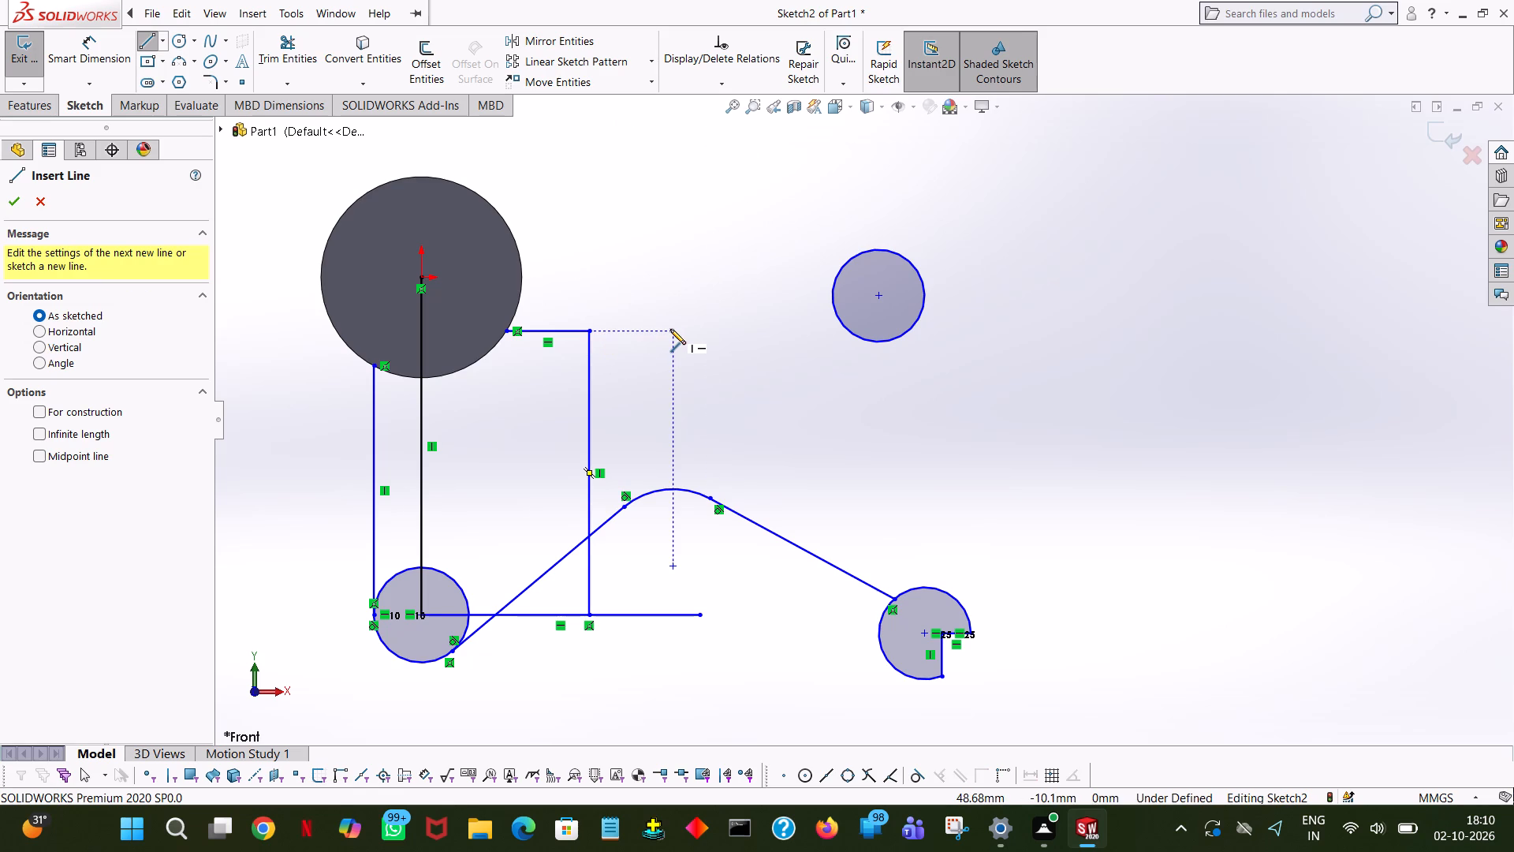
double_click(670, 329)
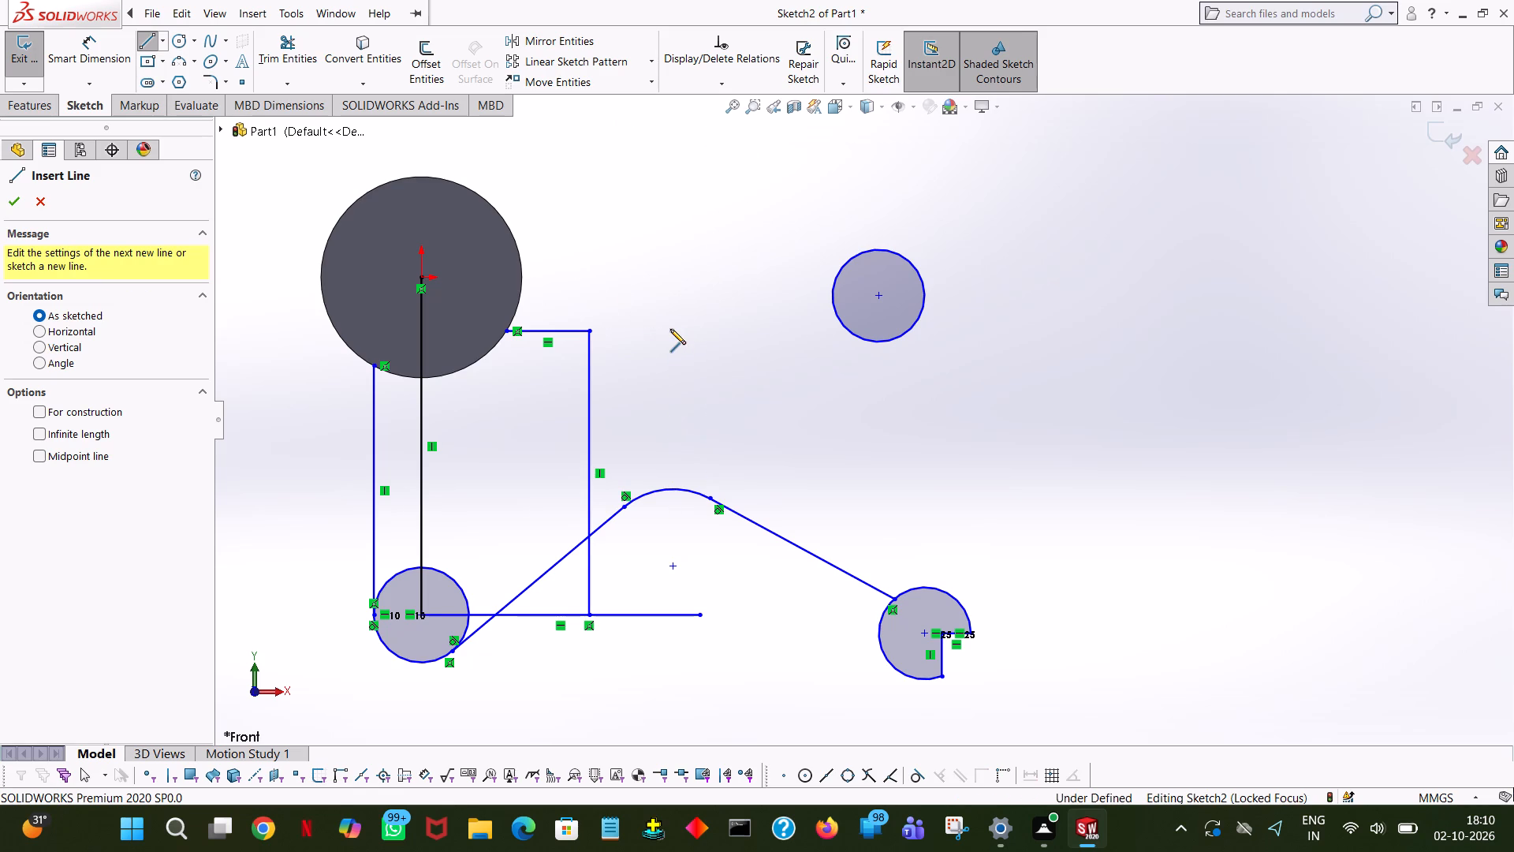
click(591, 331)
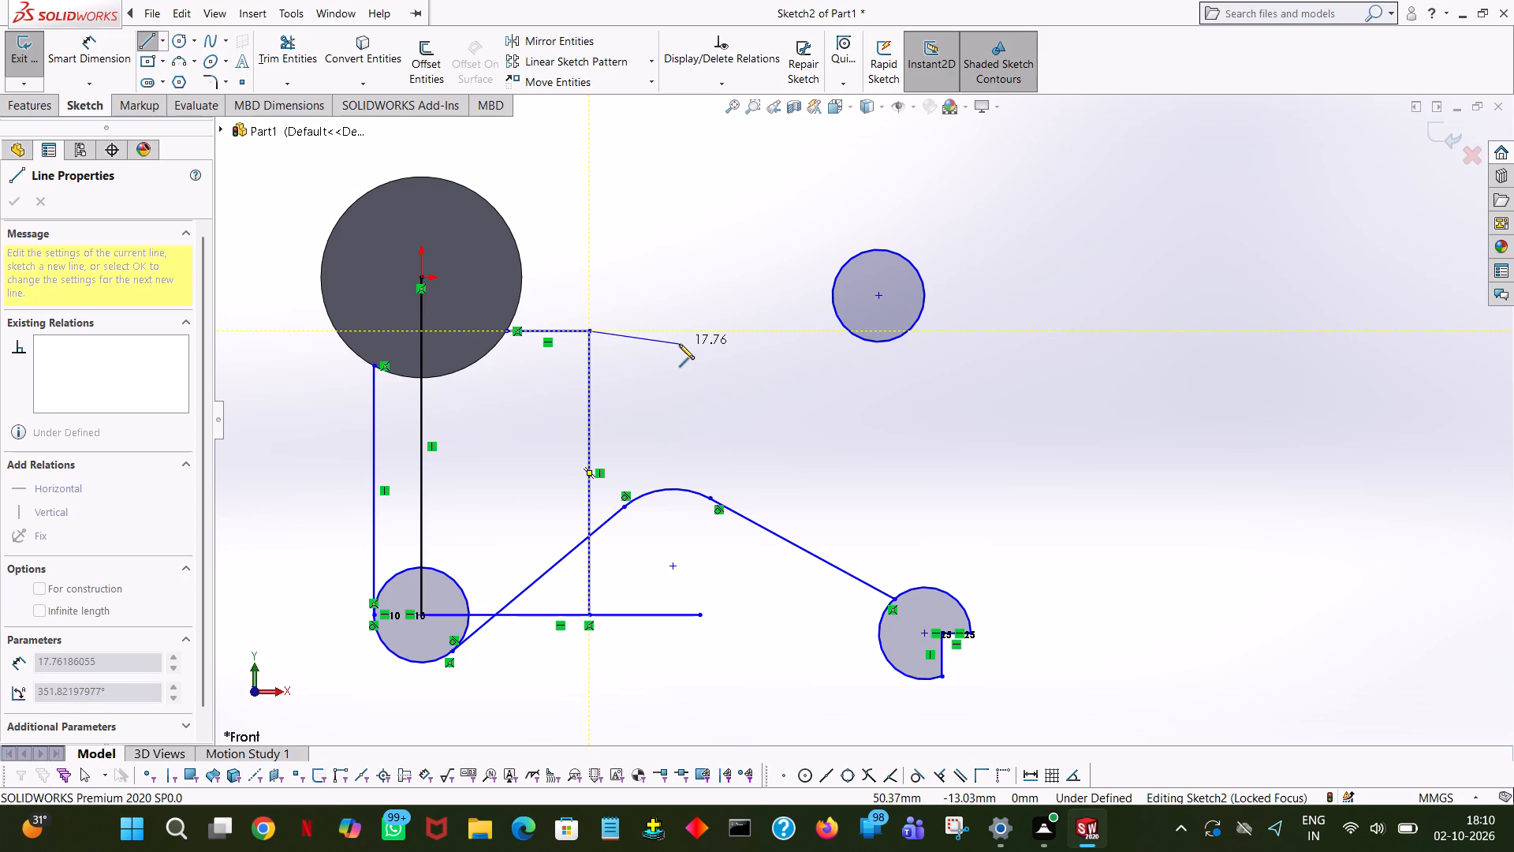
click(679, 344)
right_click(679, 344)
click(691, 350)
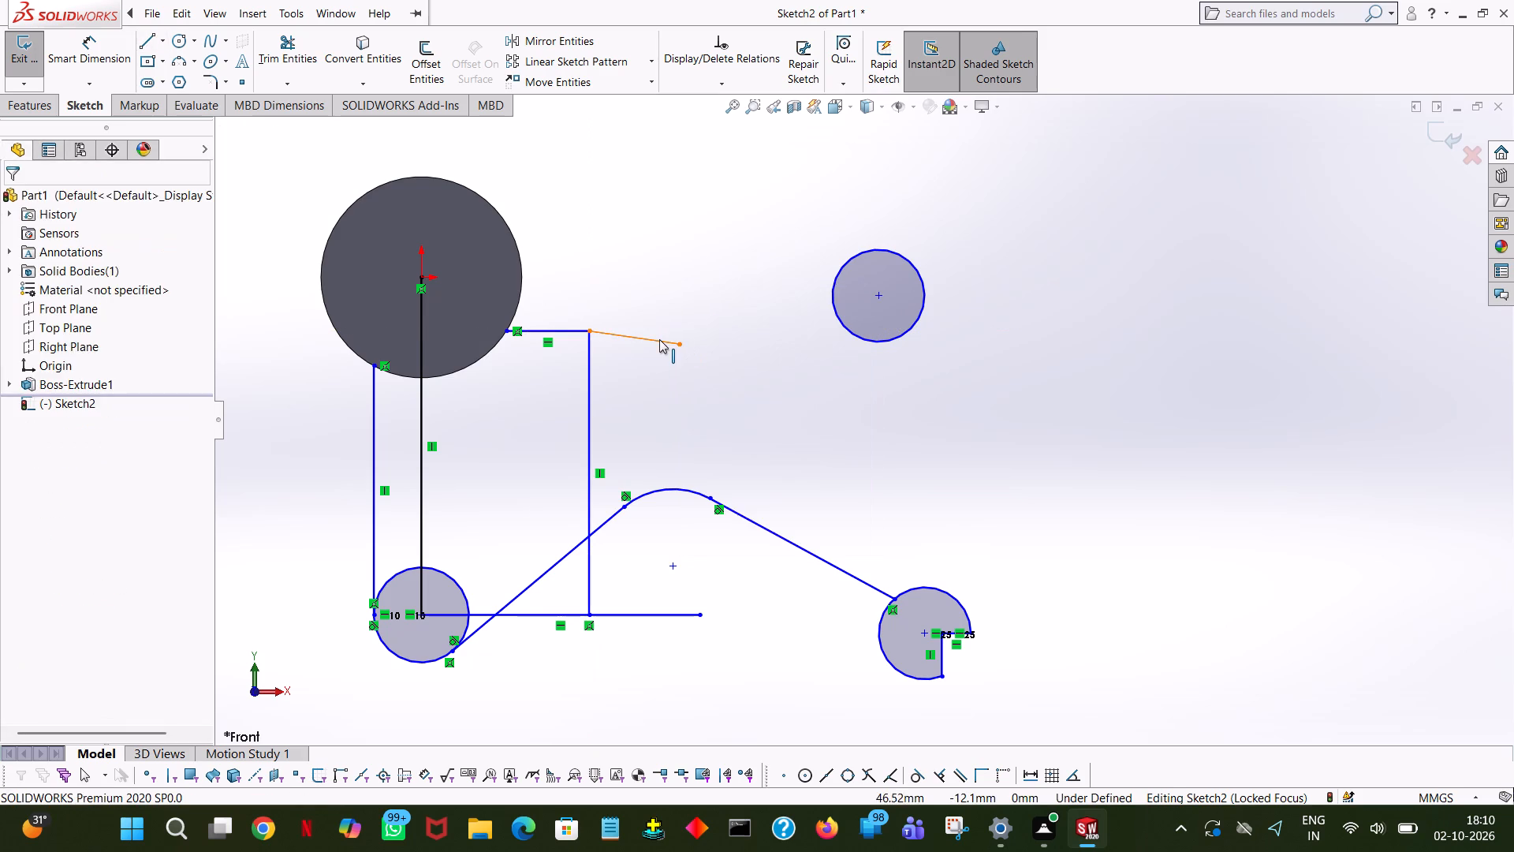
Set the new sloping line's angle to 355°.
click(659, 339)
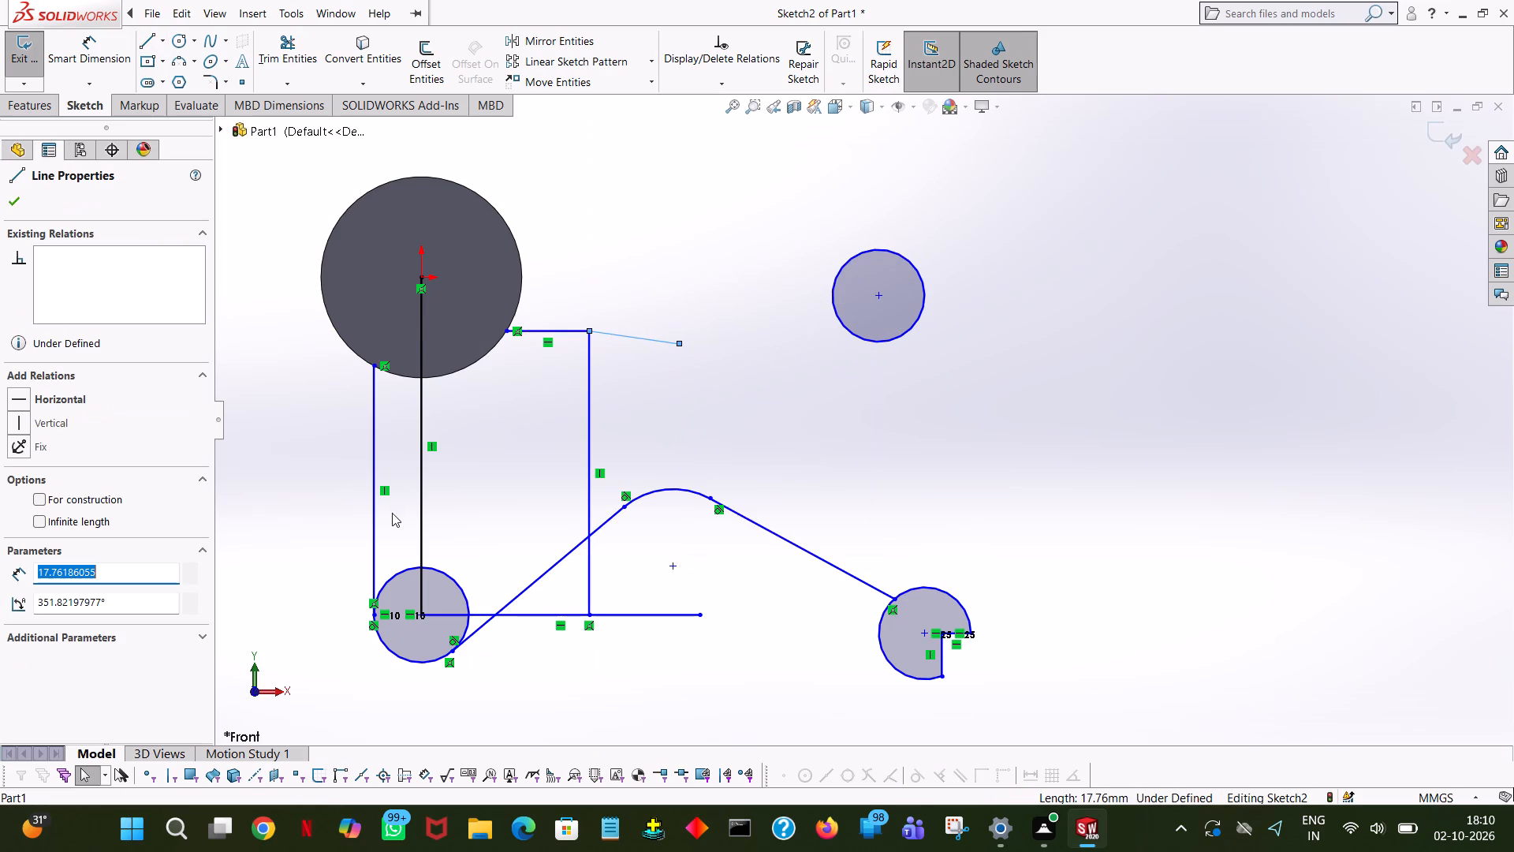
double_click(147, 600)
text(355)
key(Return)
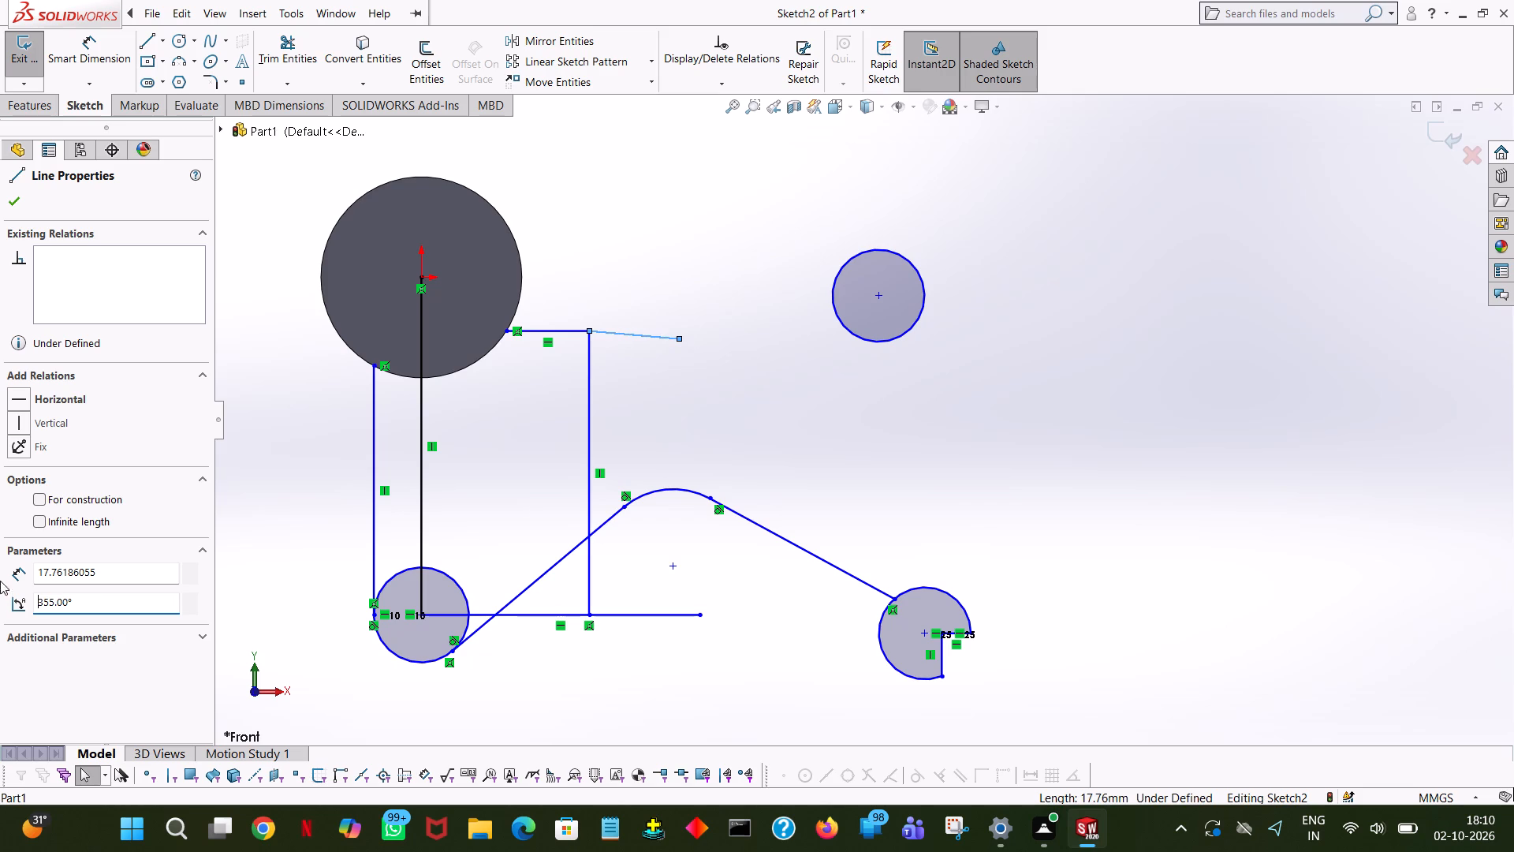
click(15, 207)
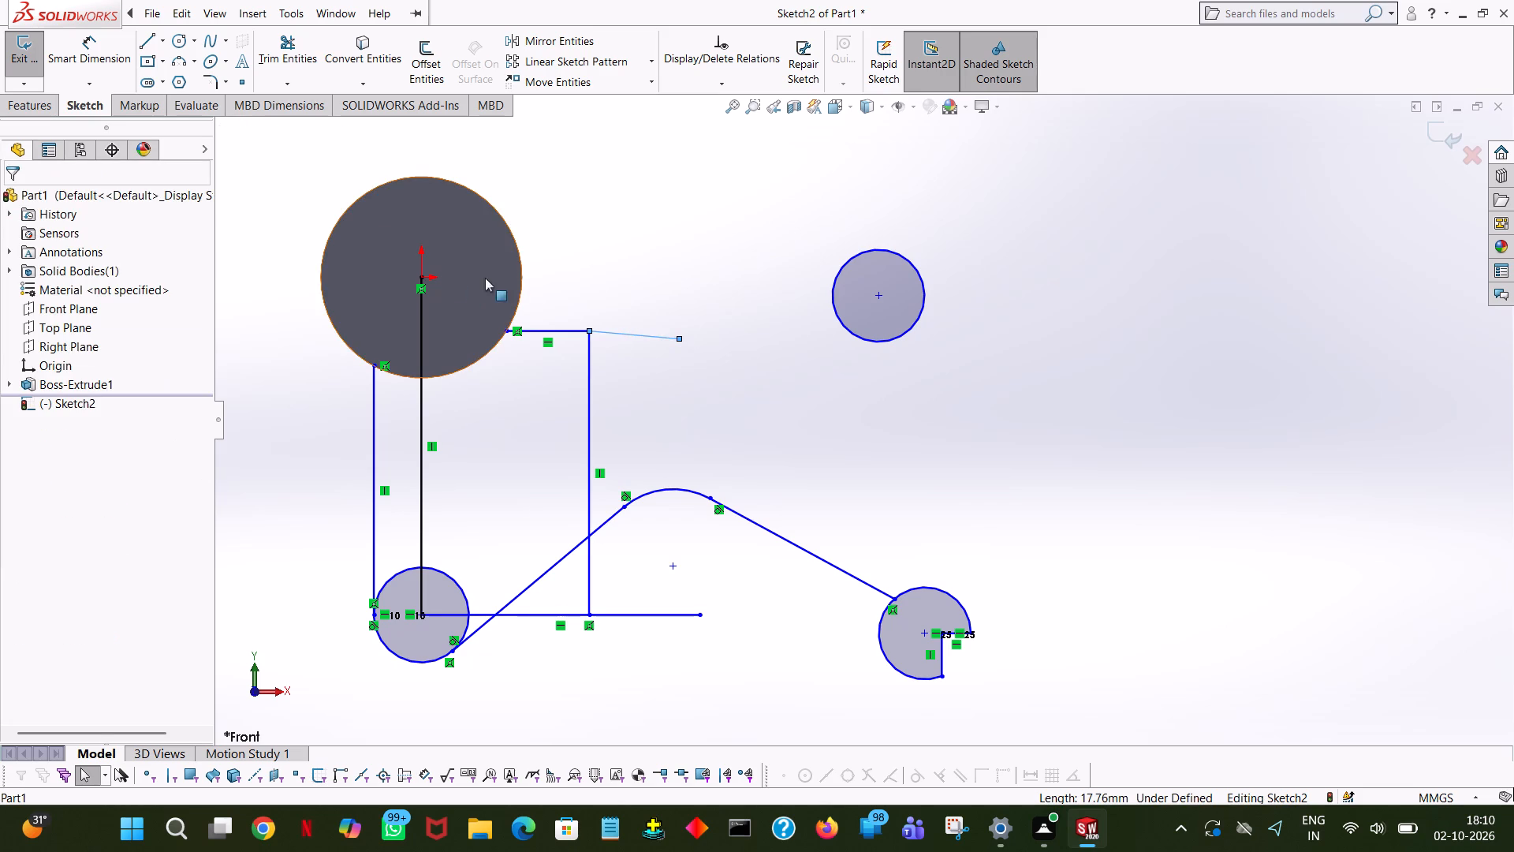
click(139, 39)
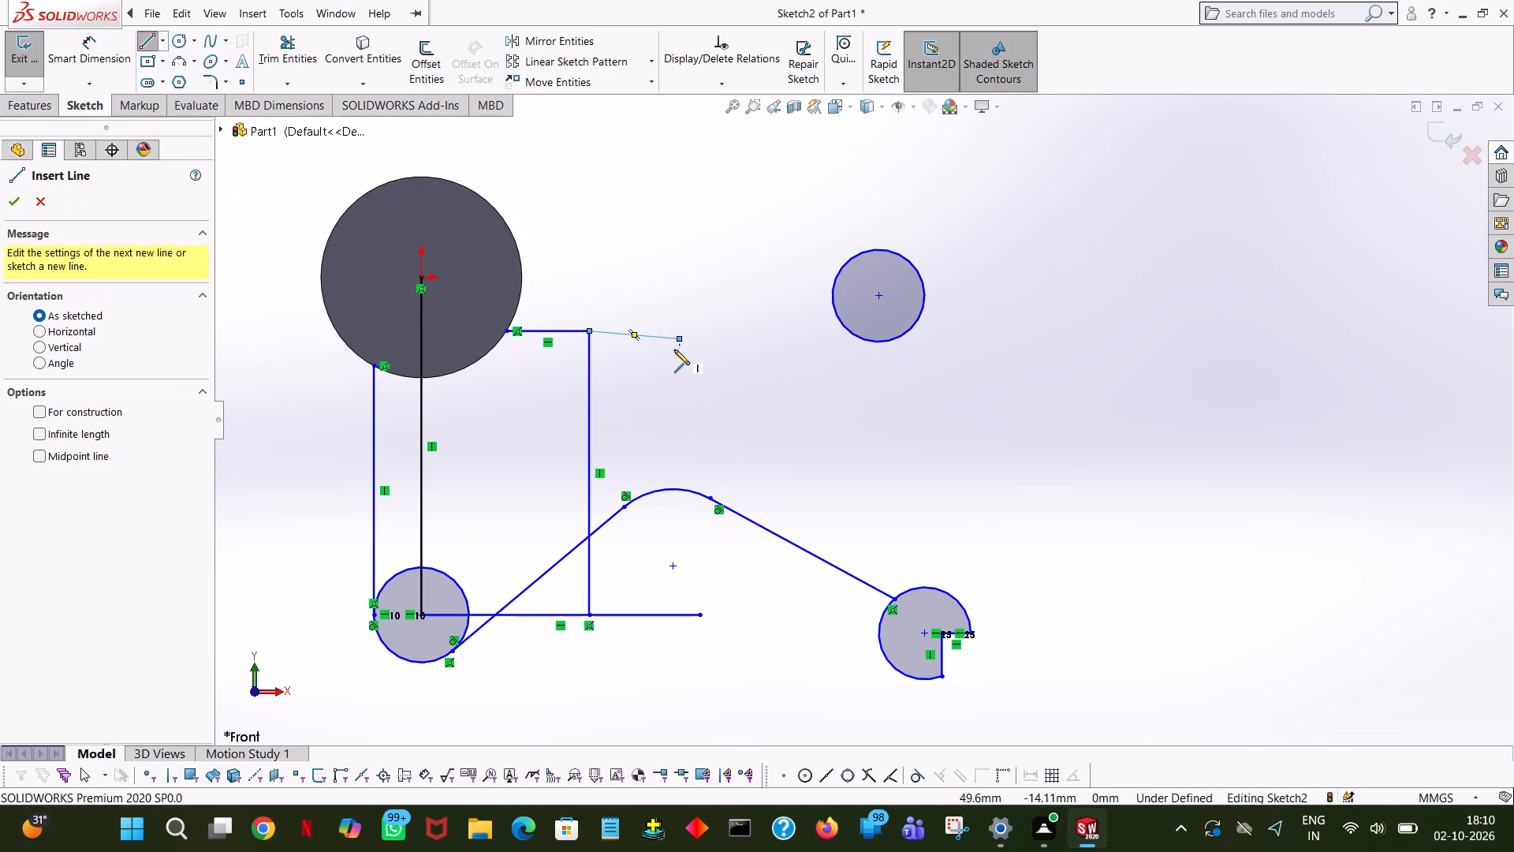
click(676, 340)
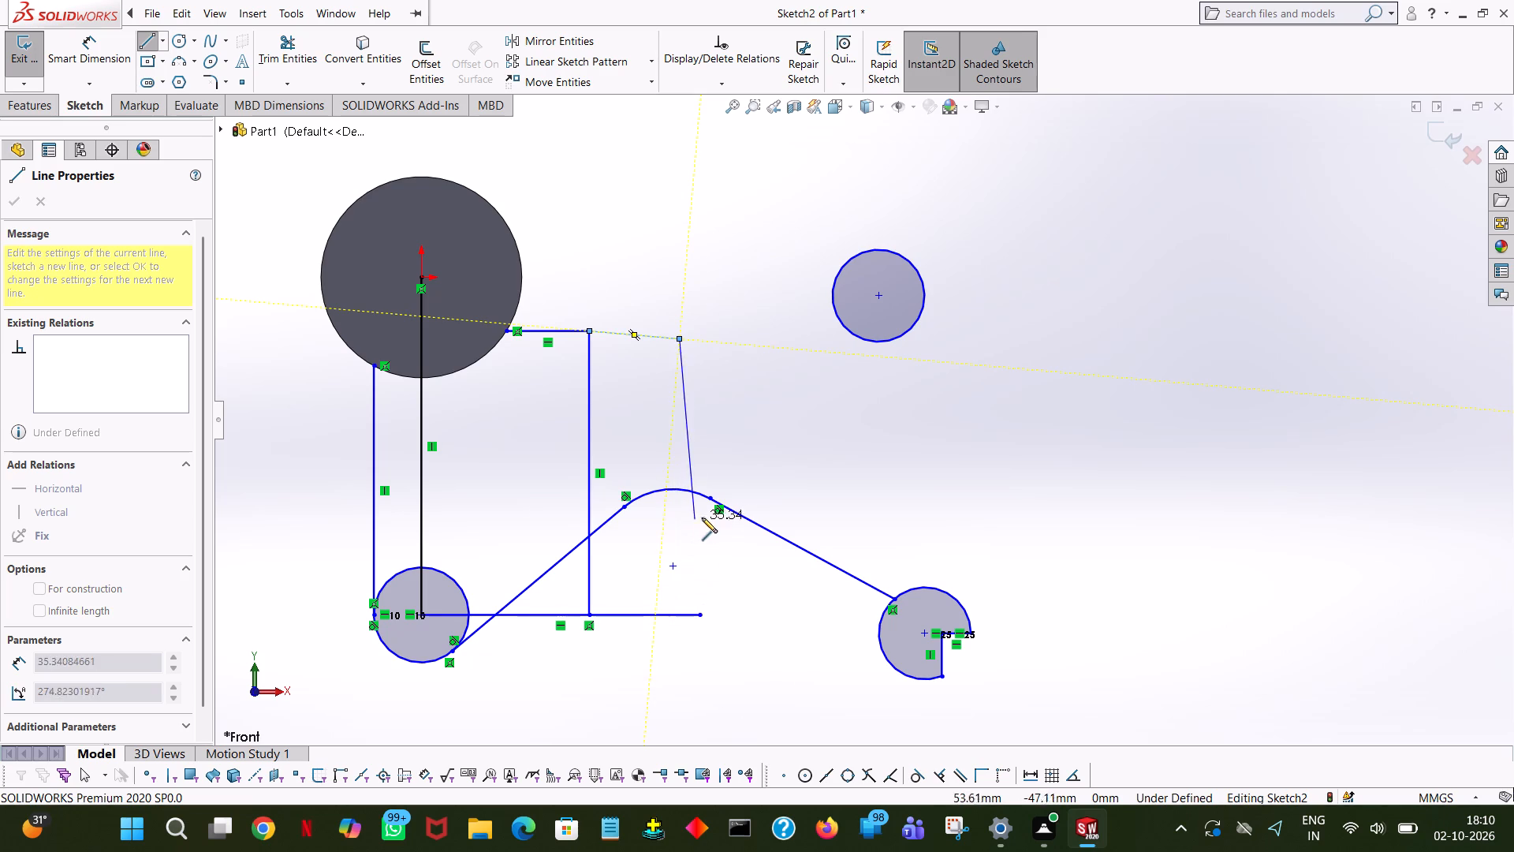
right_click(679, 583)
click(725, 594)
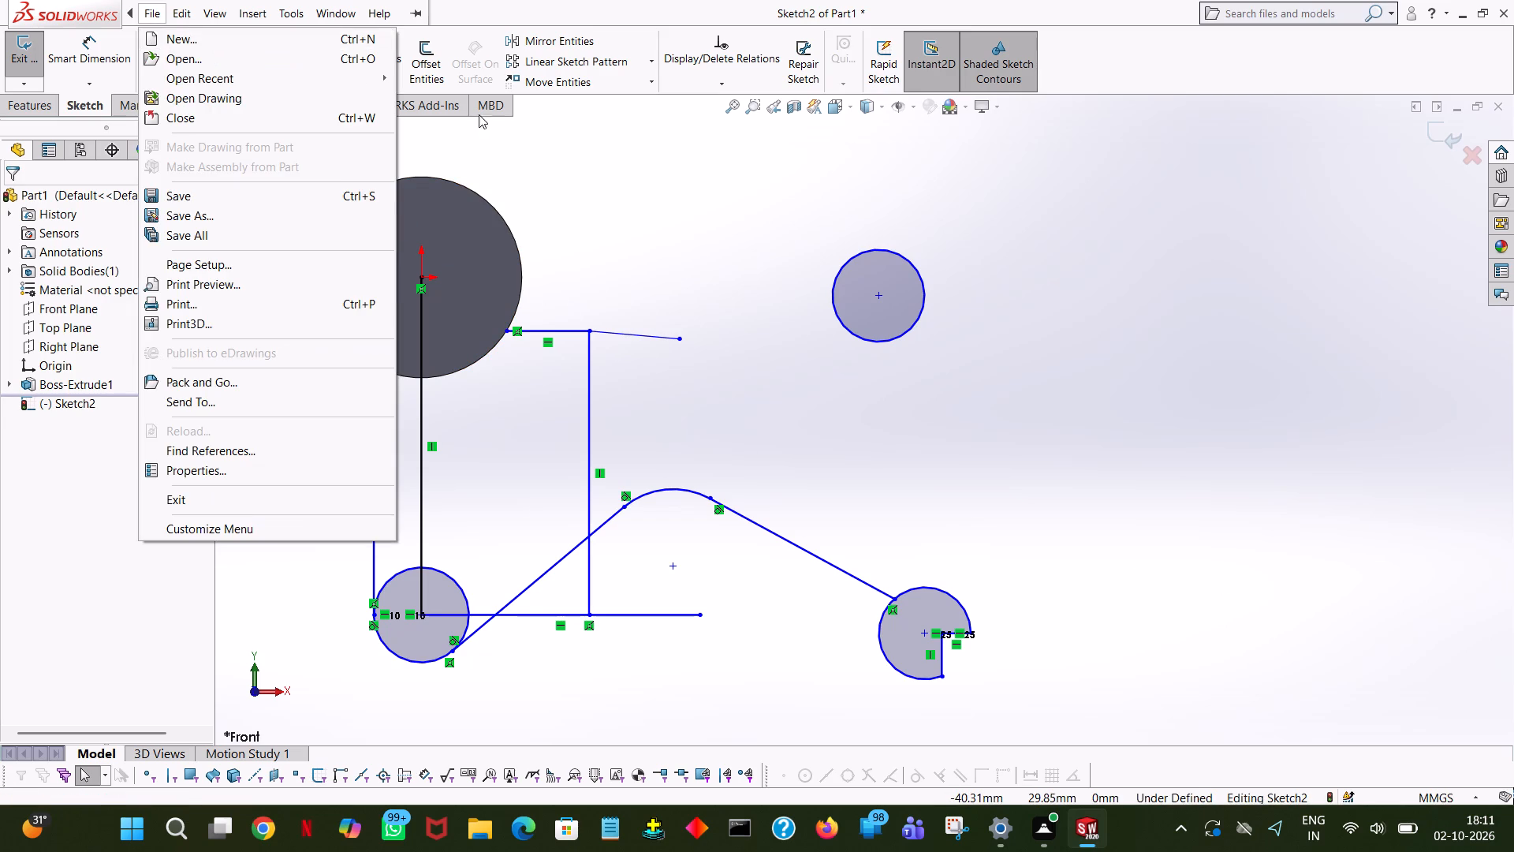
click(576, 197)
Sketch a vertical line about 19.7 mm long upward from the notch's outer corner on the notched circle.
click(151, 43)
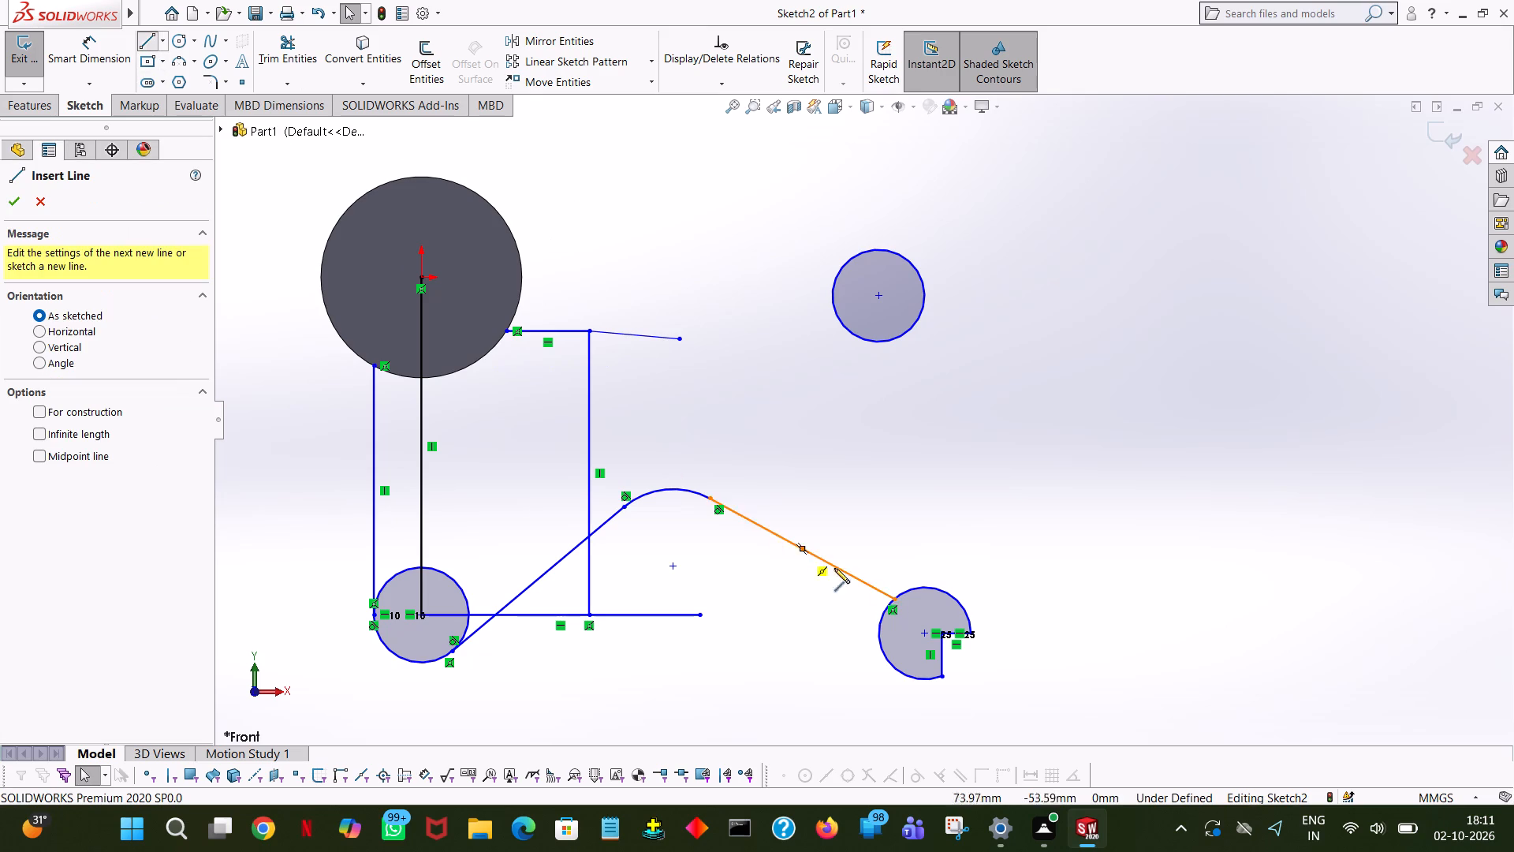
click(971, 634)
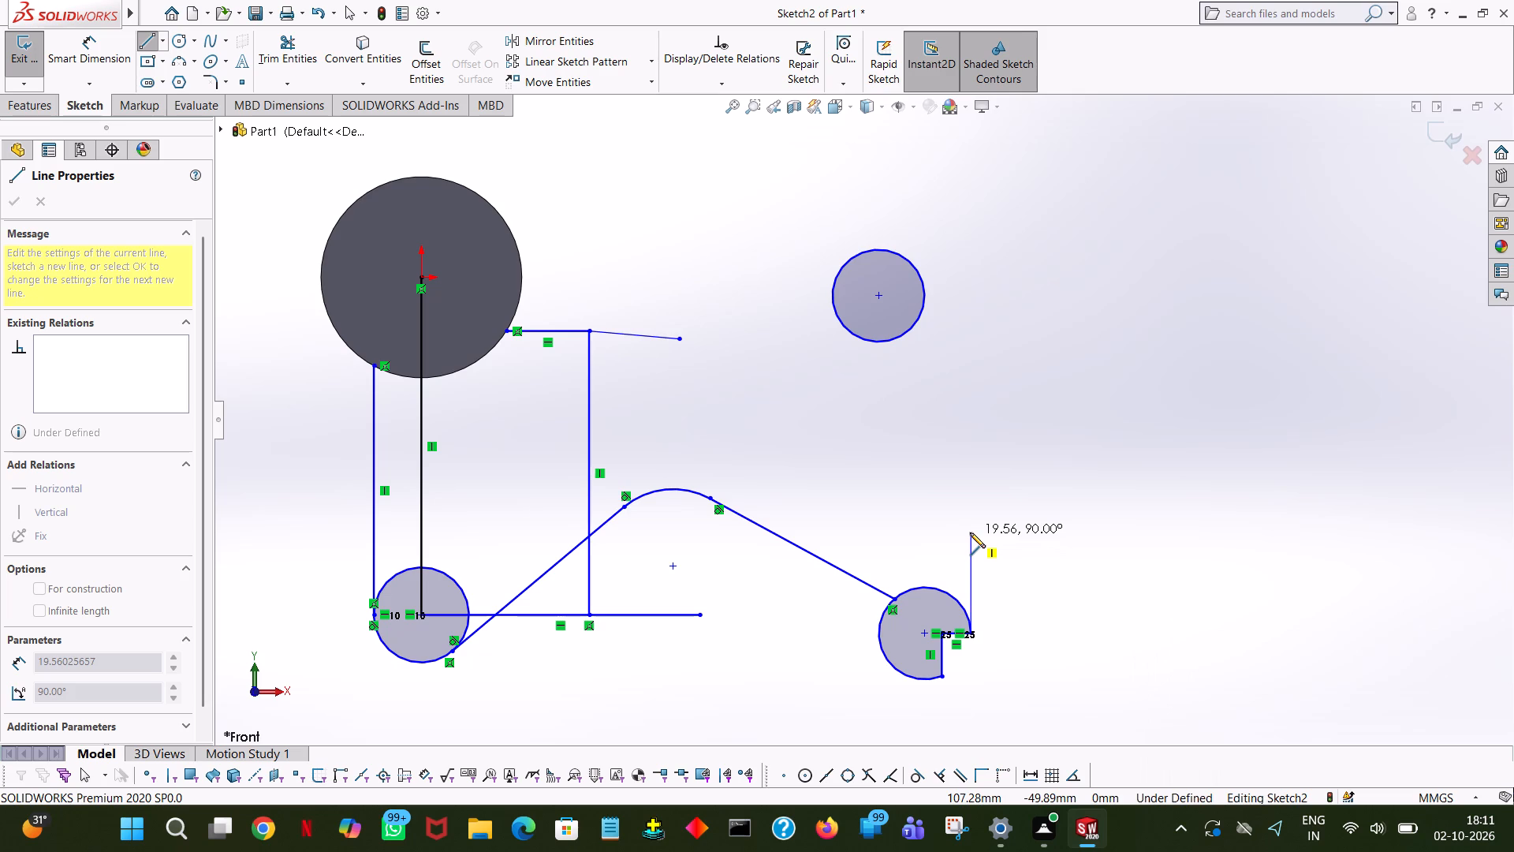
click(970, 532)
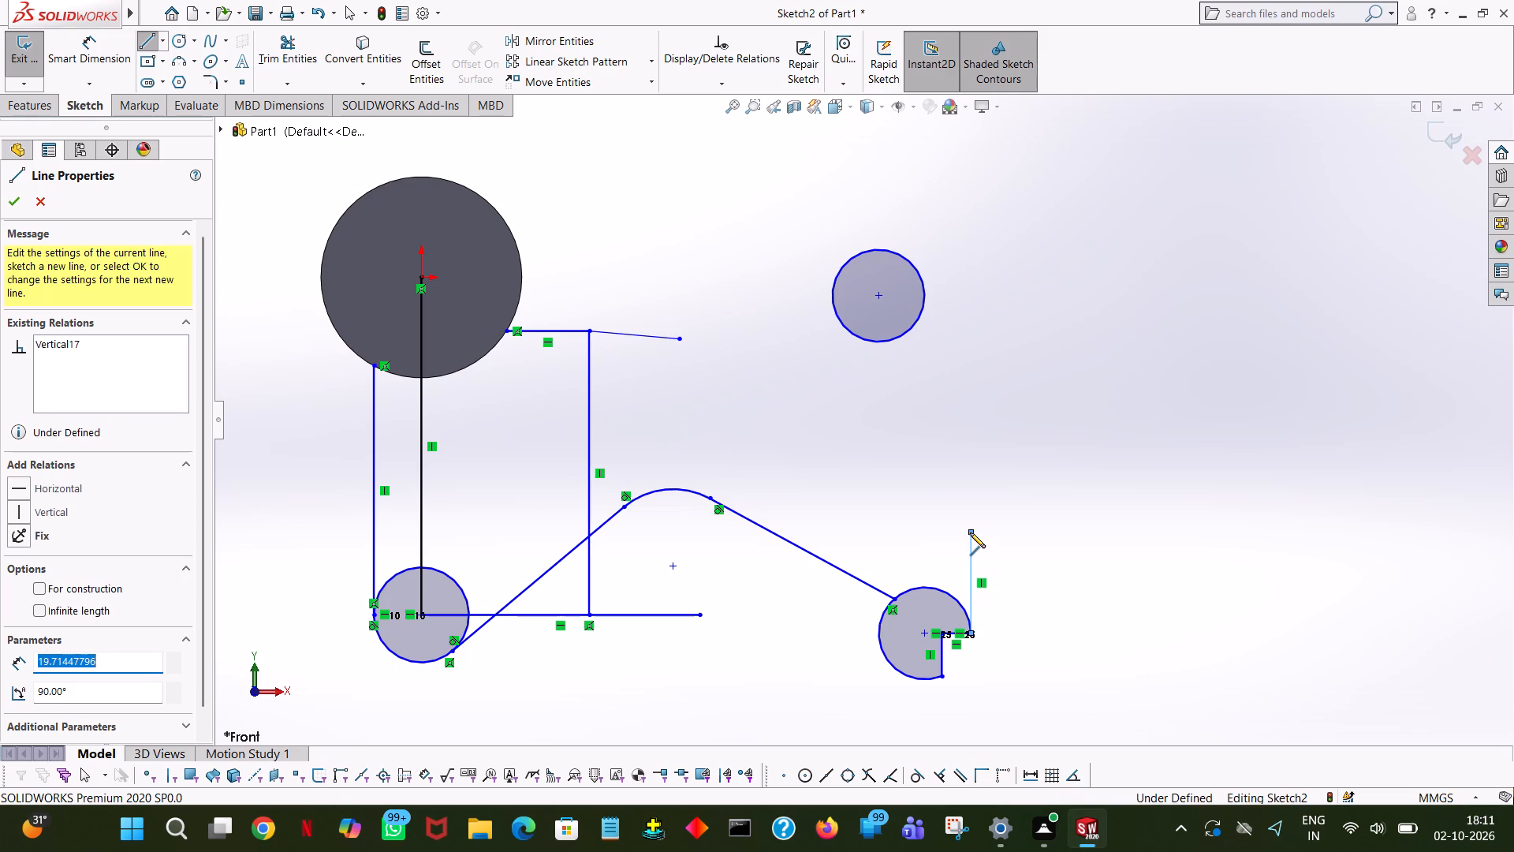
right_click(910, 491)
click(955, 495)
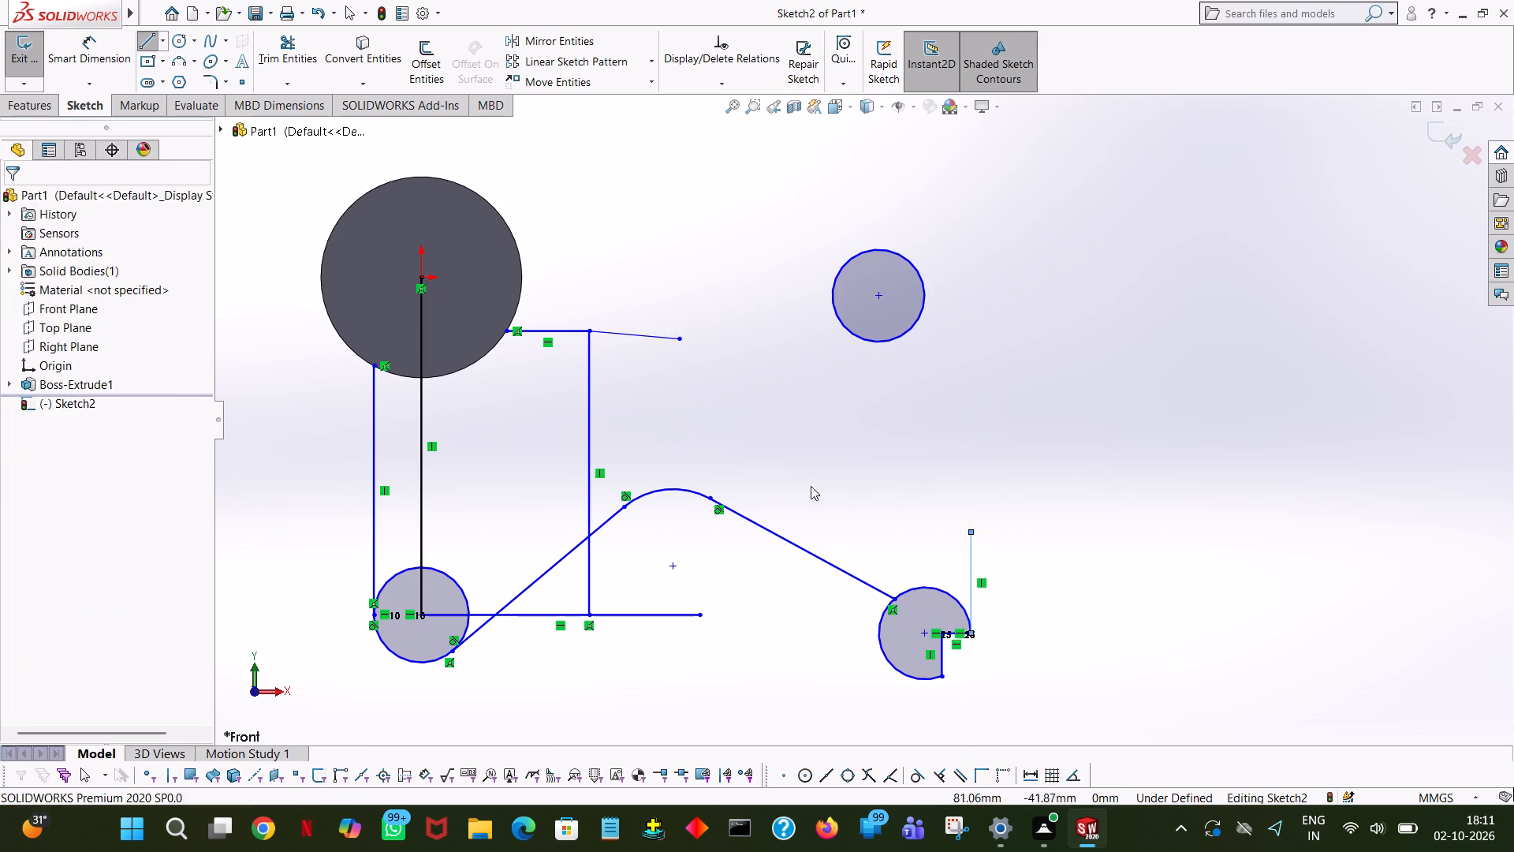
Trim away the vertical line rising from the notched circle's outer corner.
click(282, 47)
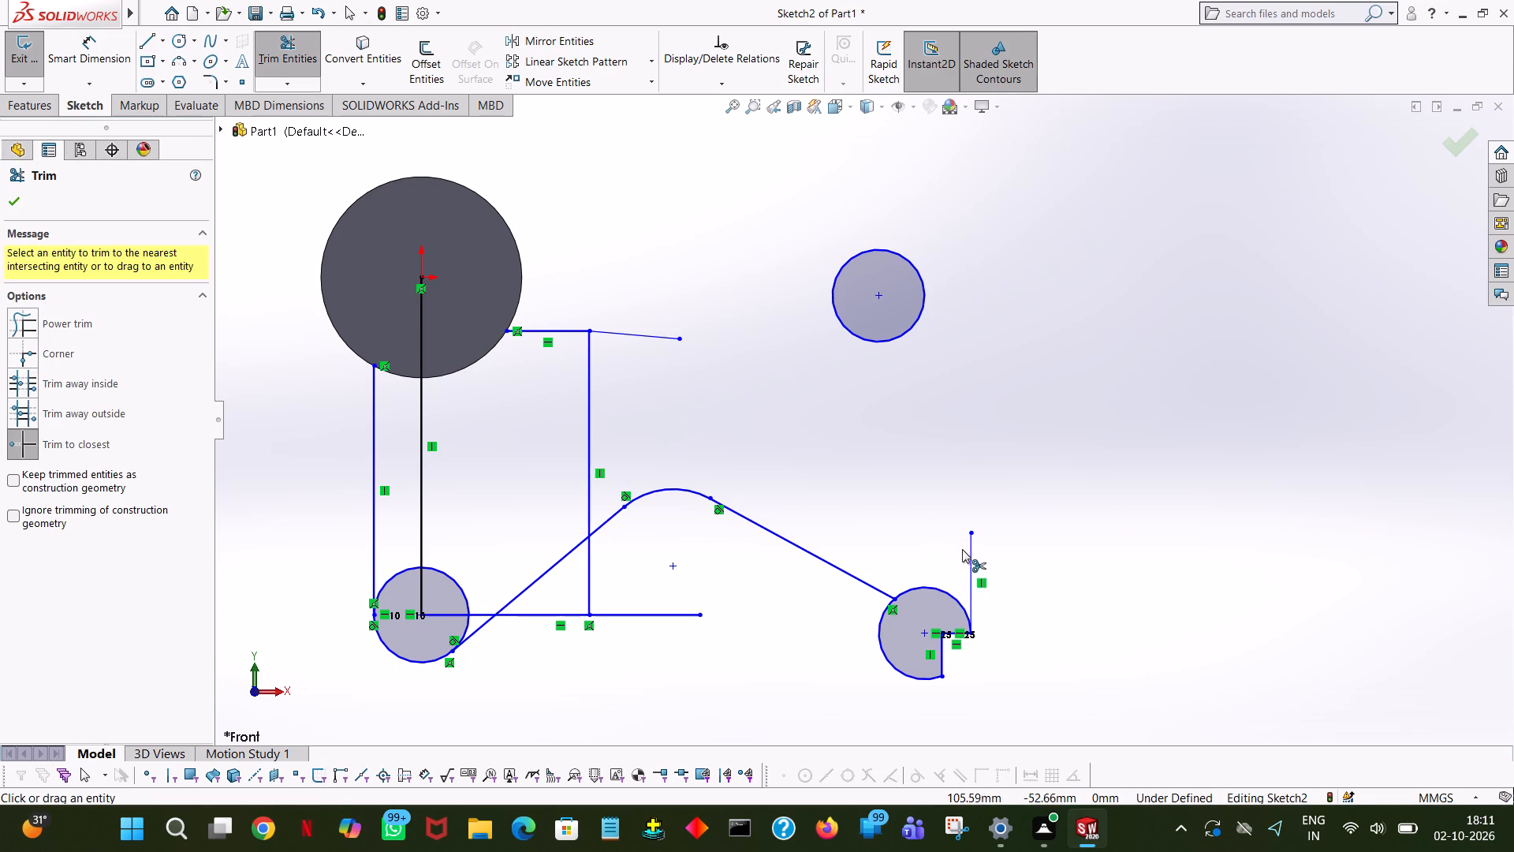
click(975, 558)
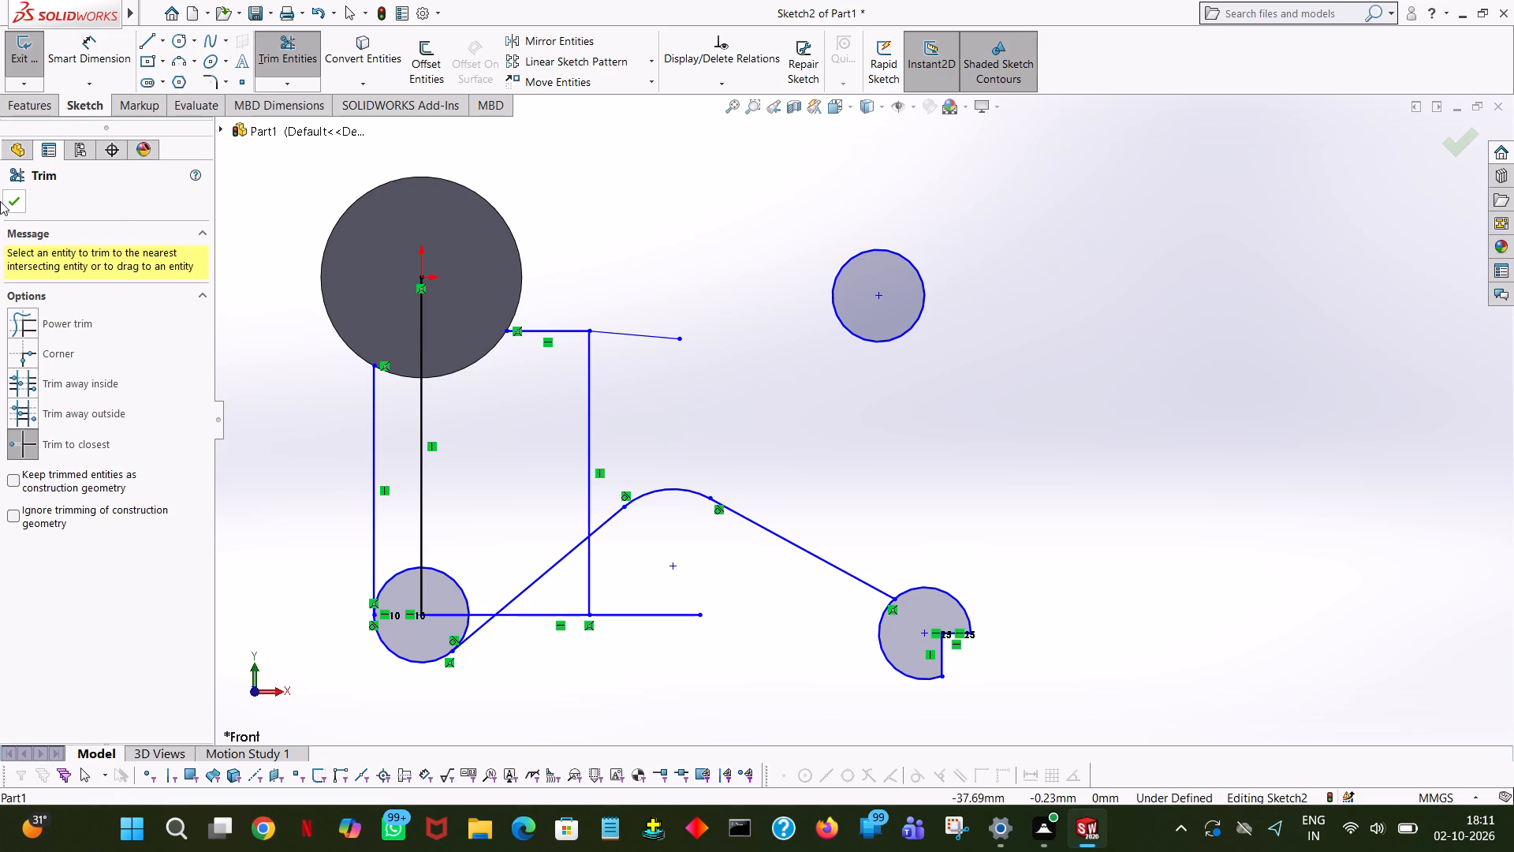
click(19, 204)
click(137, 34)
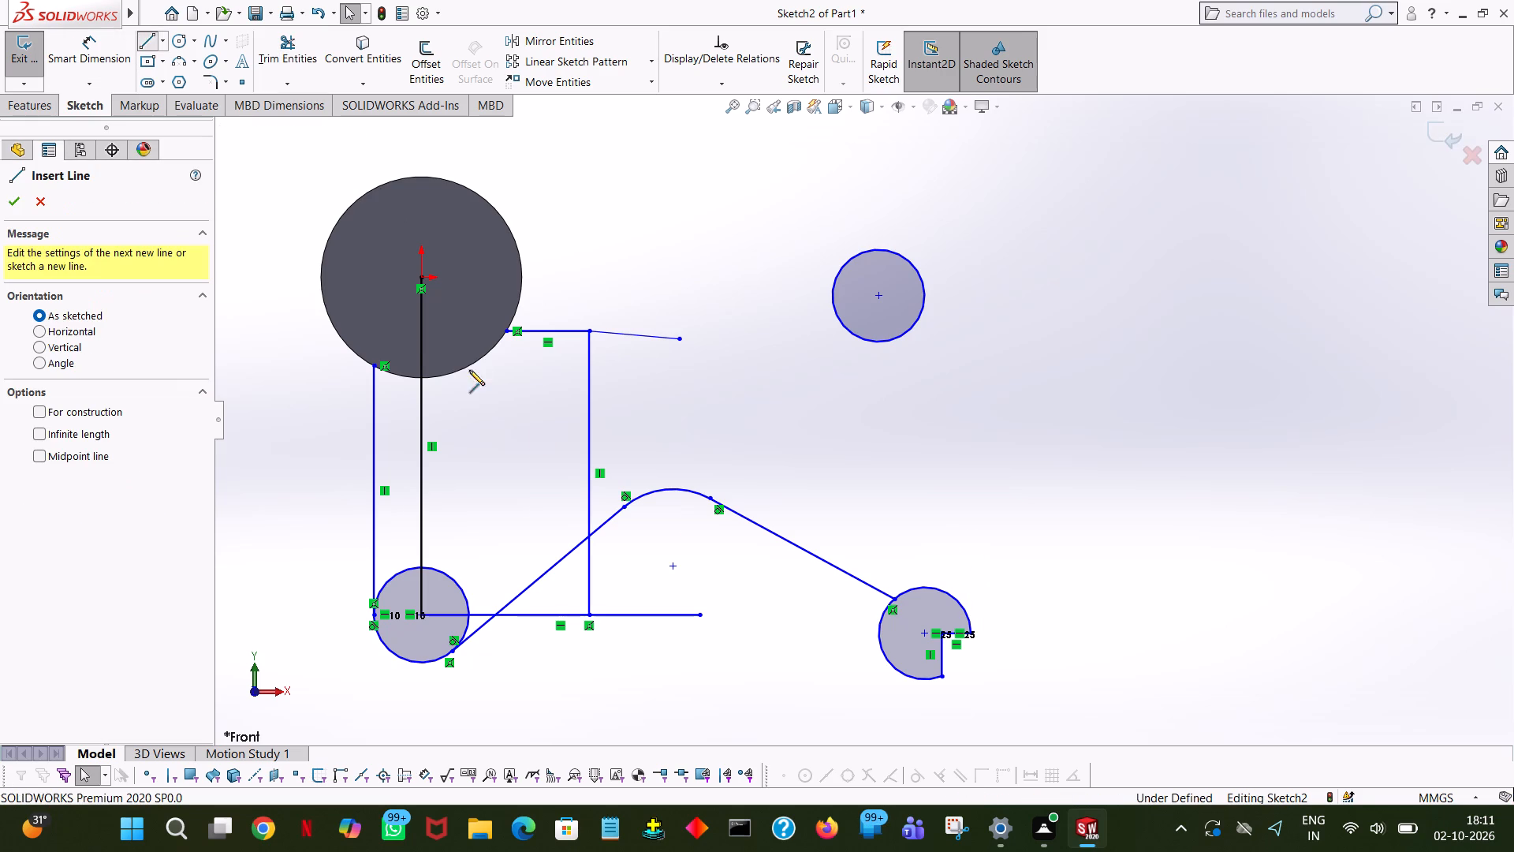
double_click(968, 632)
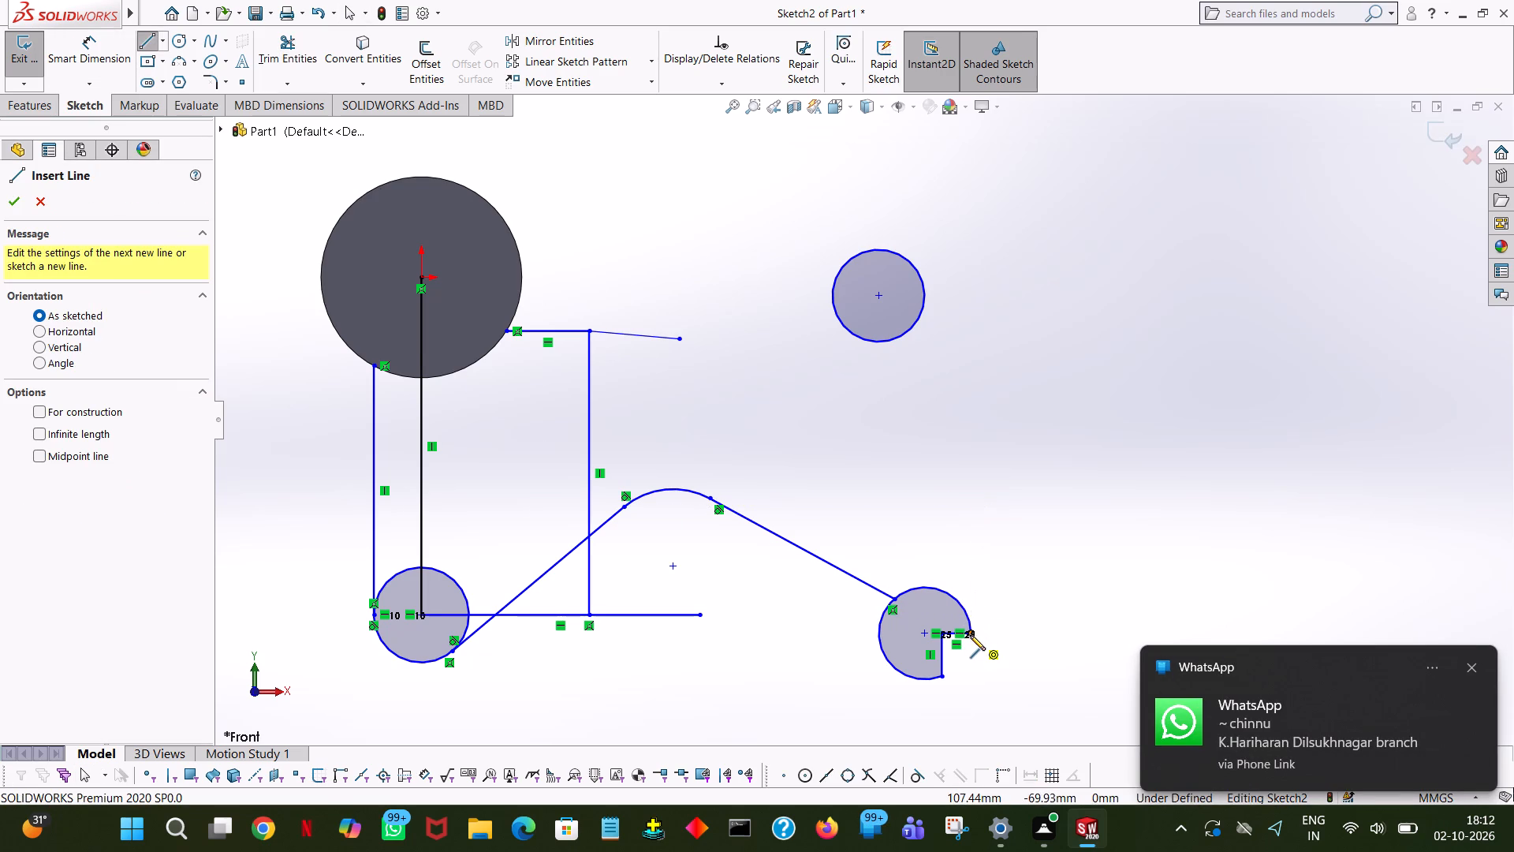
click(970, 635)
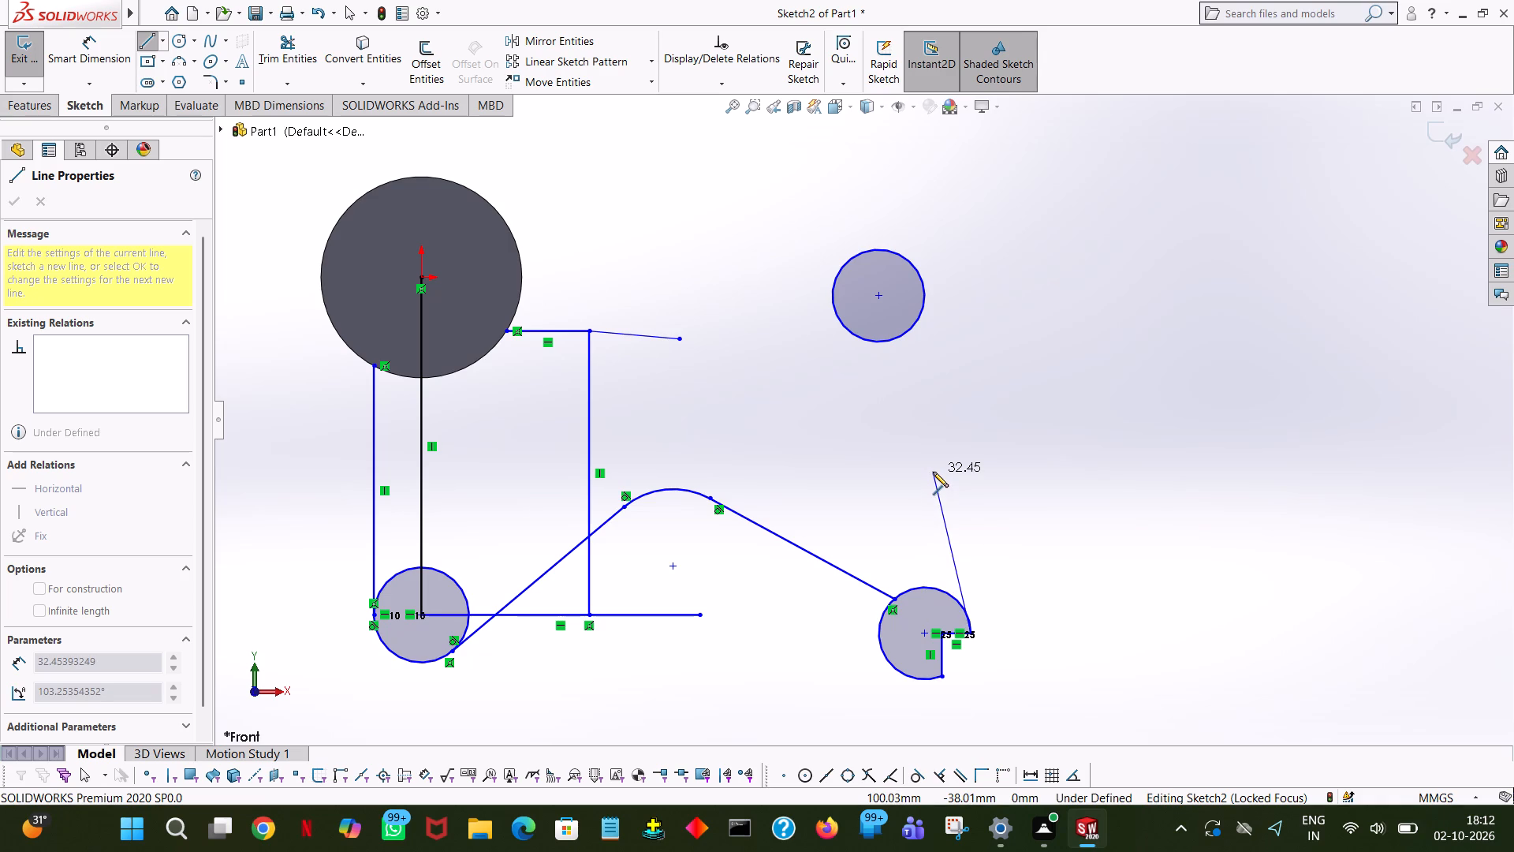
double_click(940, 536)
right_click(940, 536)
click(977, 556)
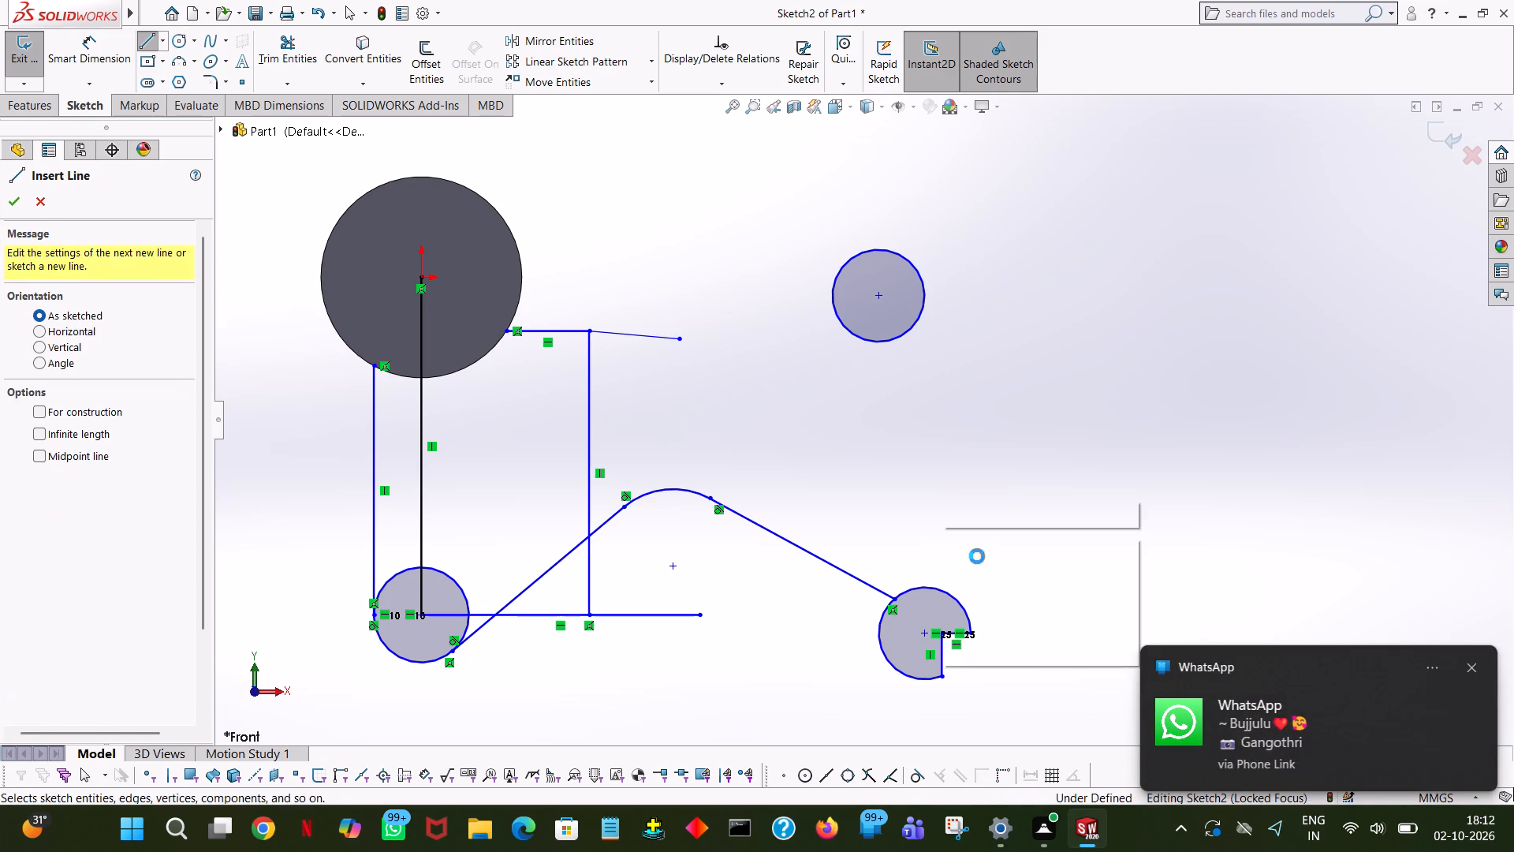
Sketch a steep line about 18.2 mm long from the notch's outer corner, leaning back over the notched circle.
click(143, 41)
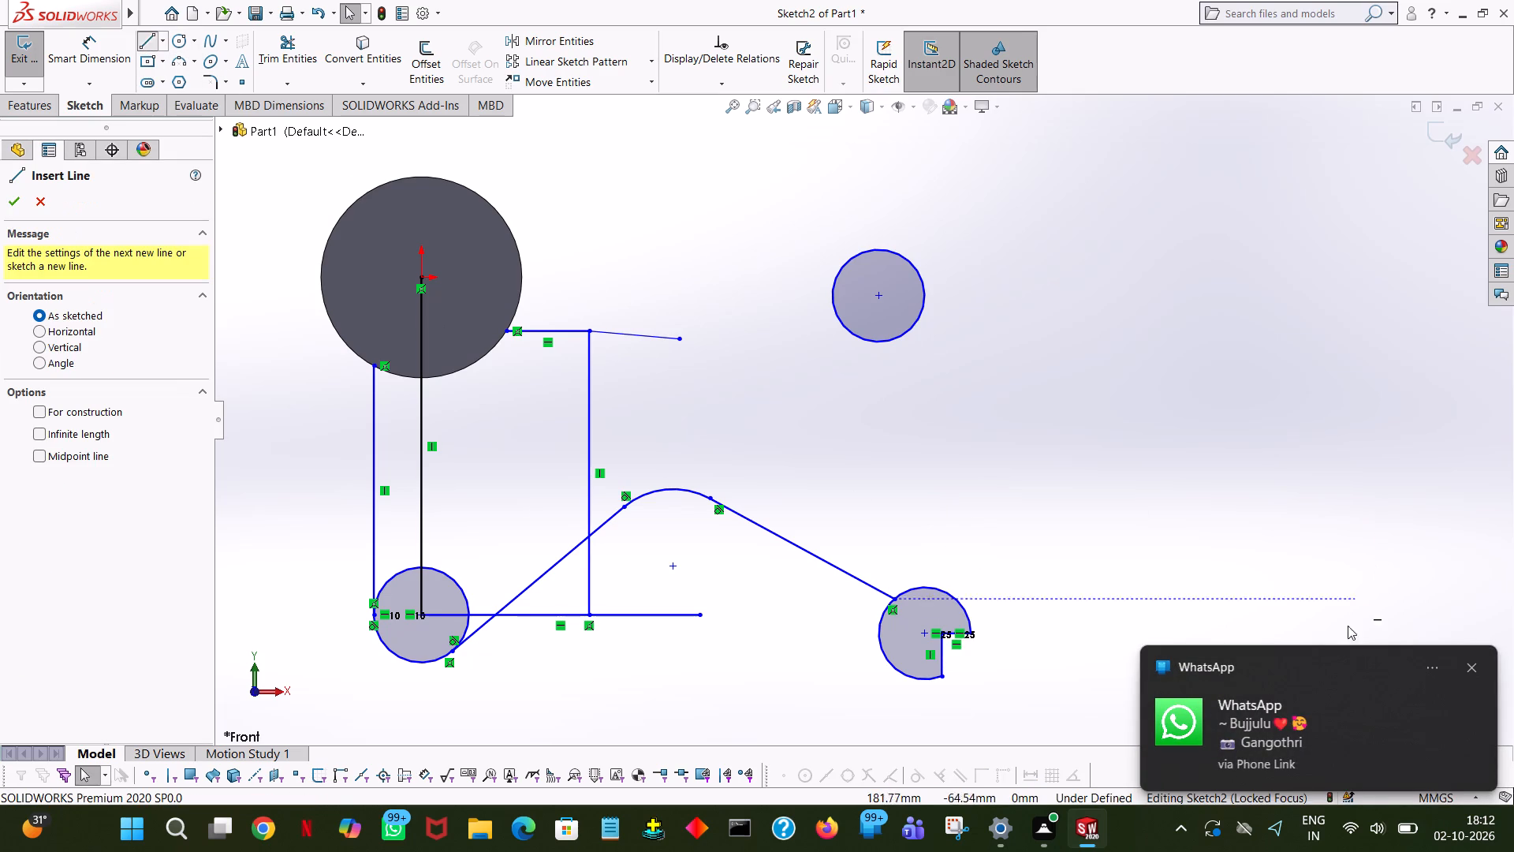
click(972, 633)
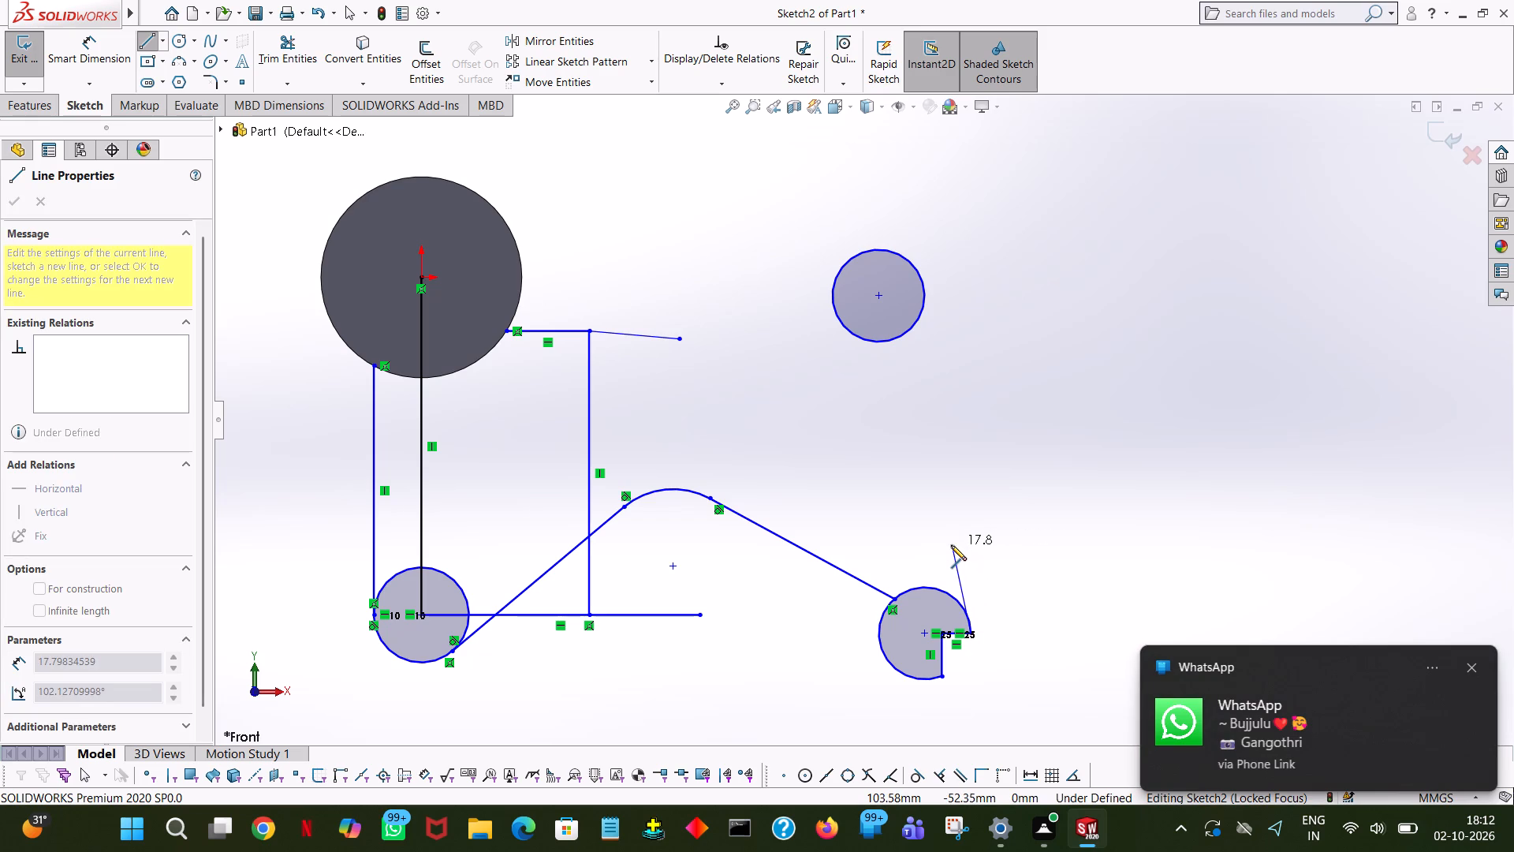
click(946, 545)
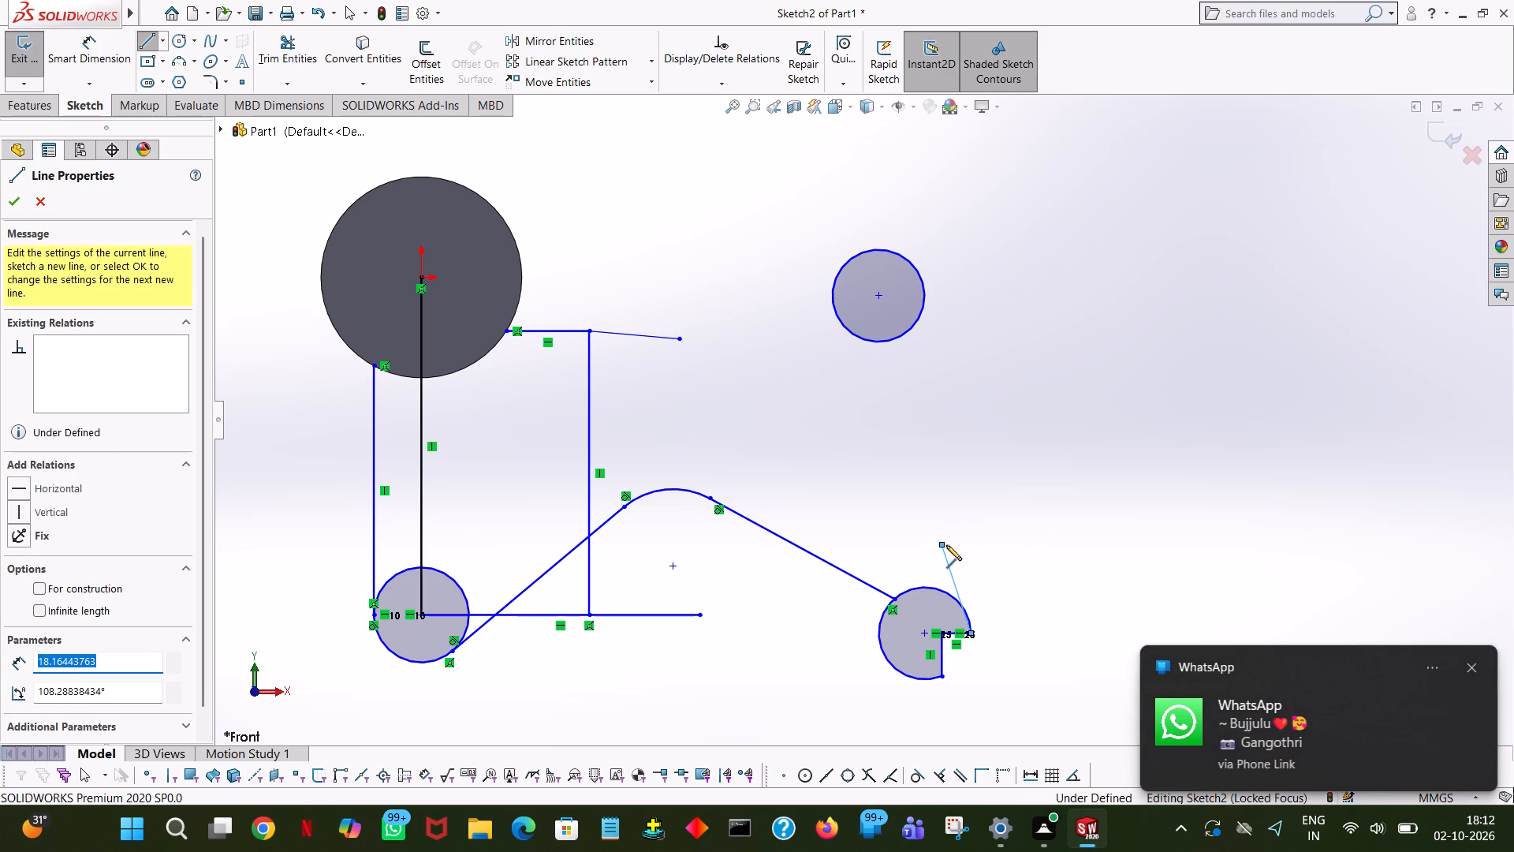
right_click(963, 551)
click(987, 563)
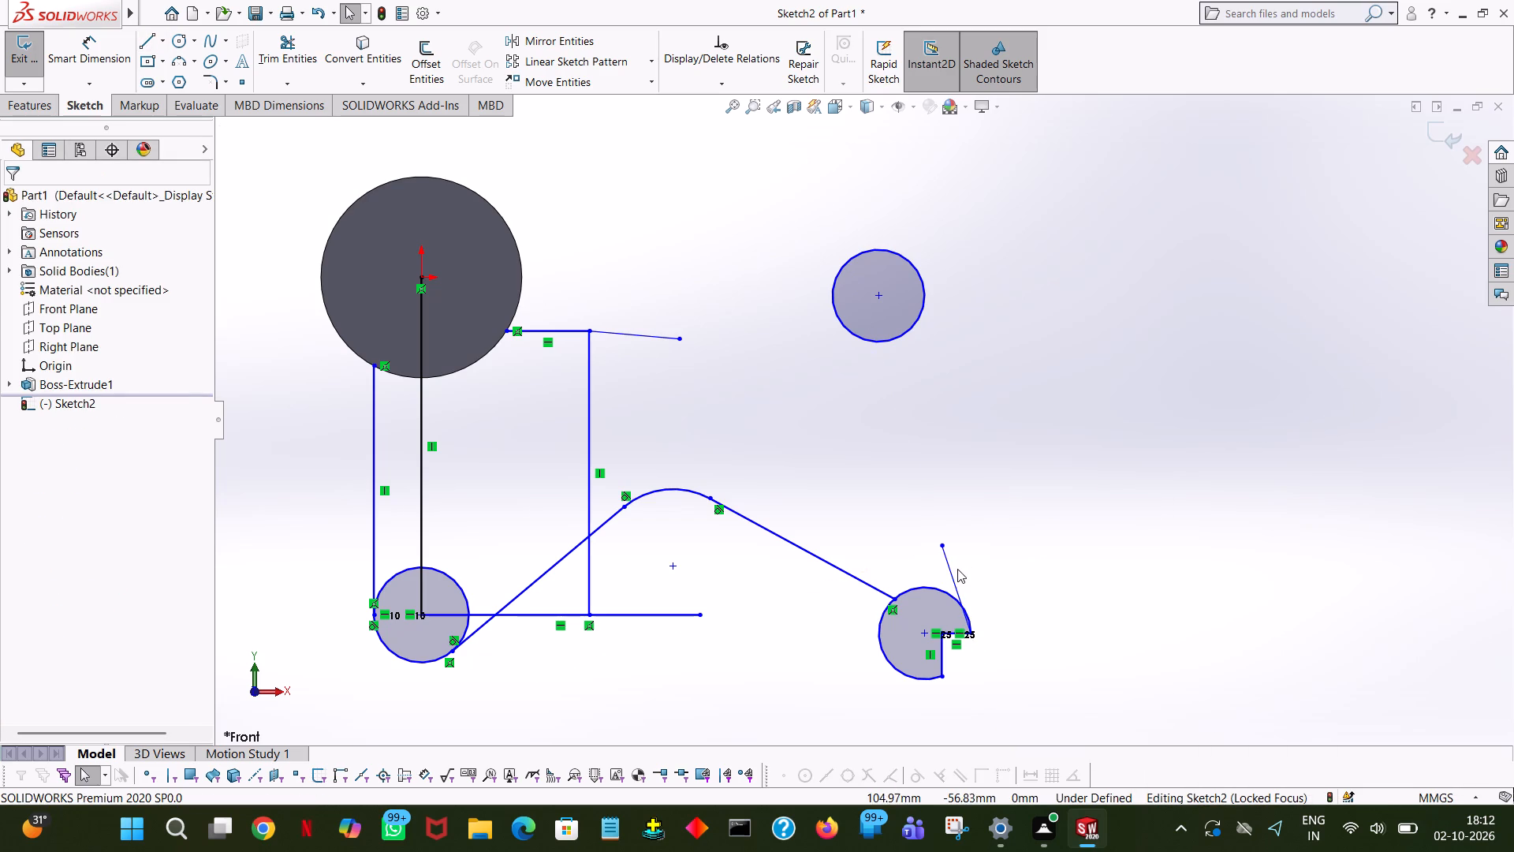
Set the angle of the steep line at the notched circle to 105°.
click(950, 570)
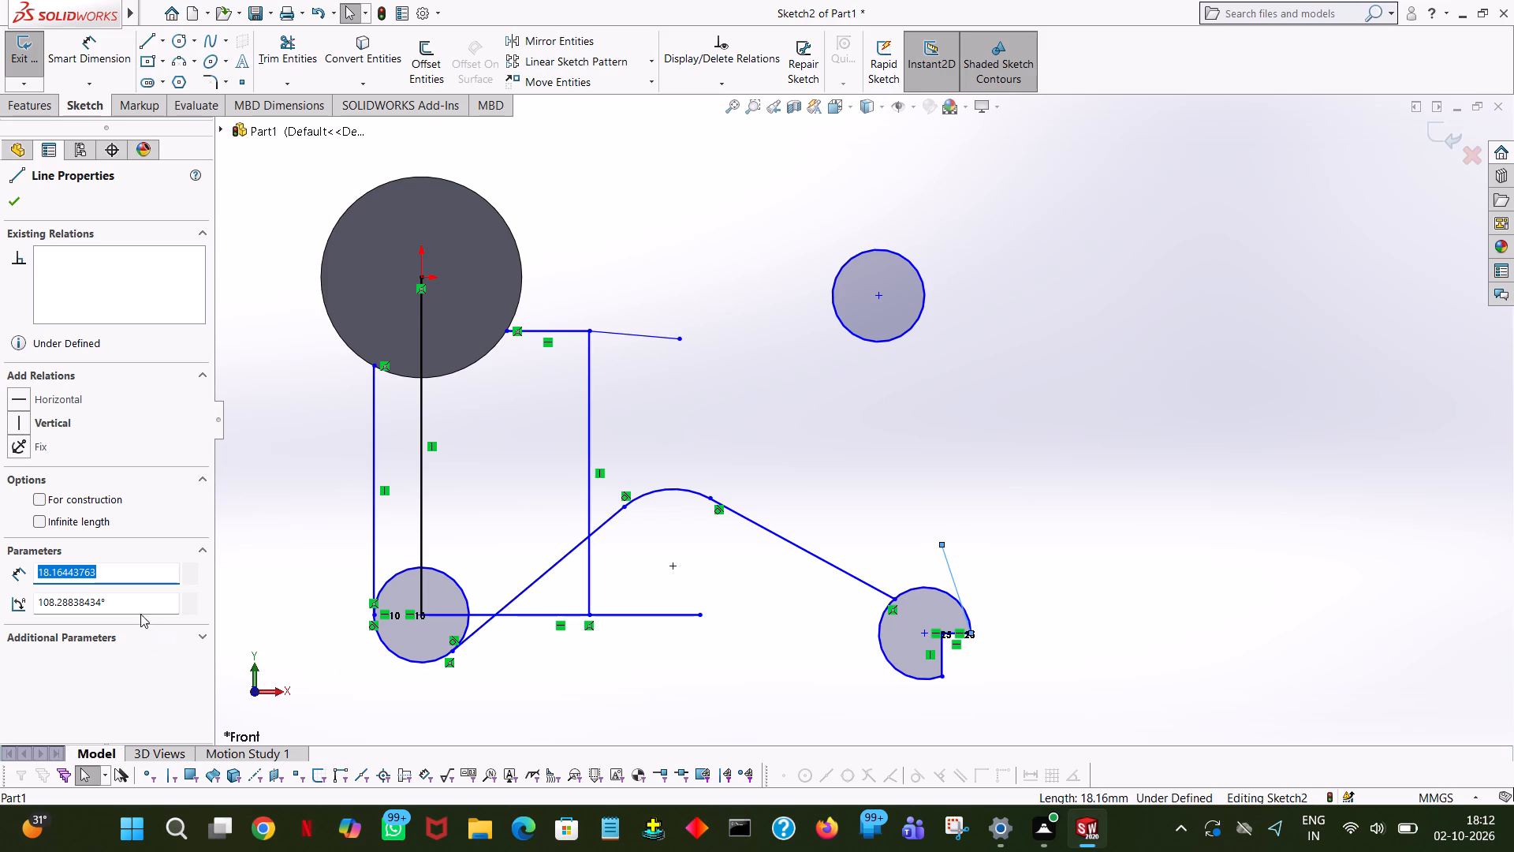
click(111, 600)
double_click(111, 600)
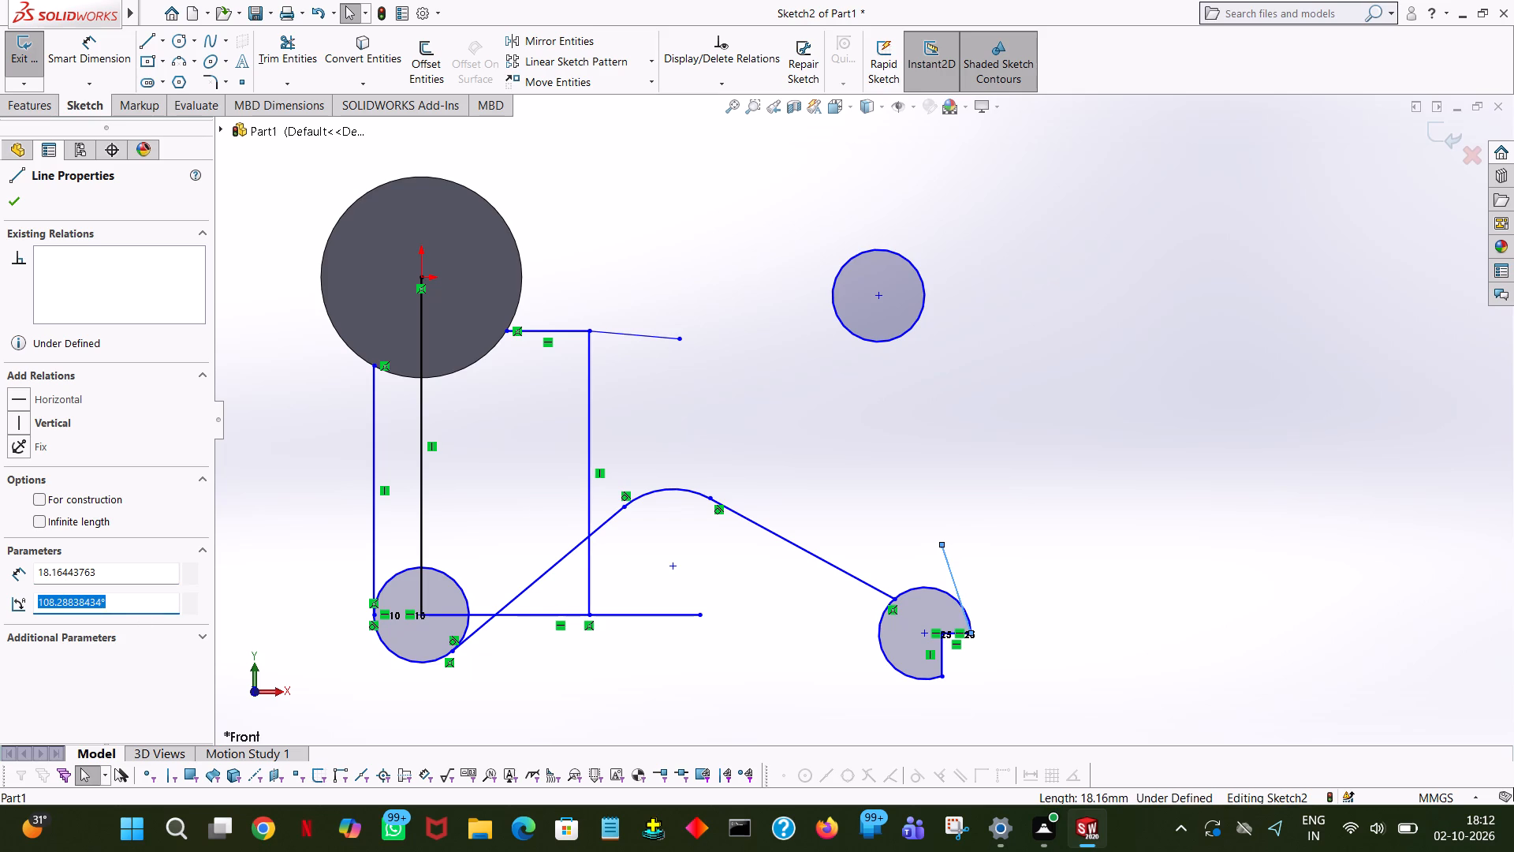
text(105)
key(Return)
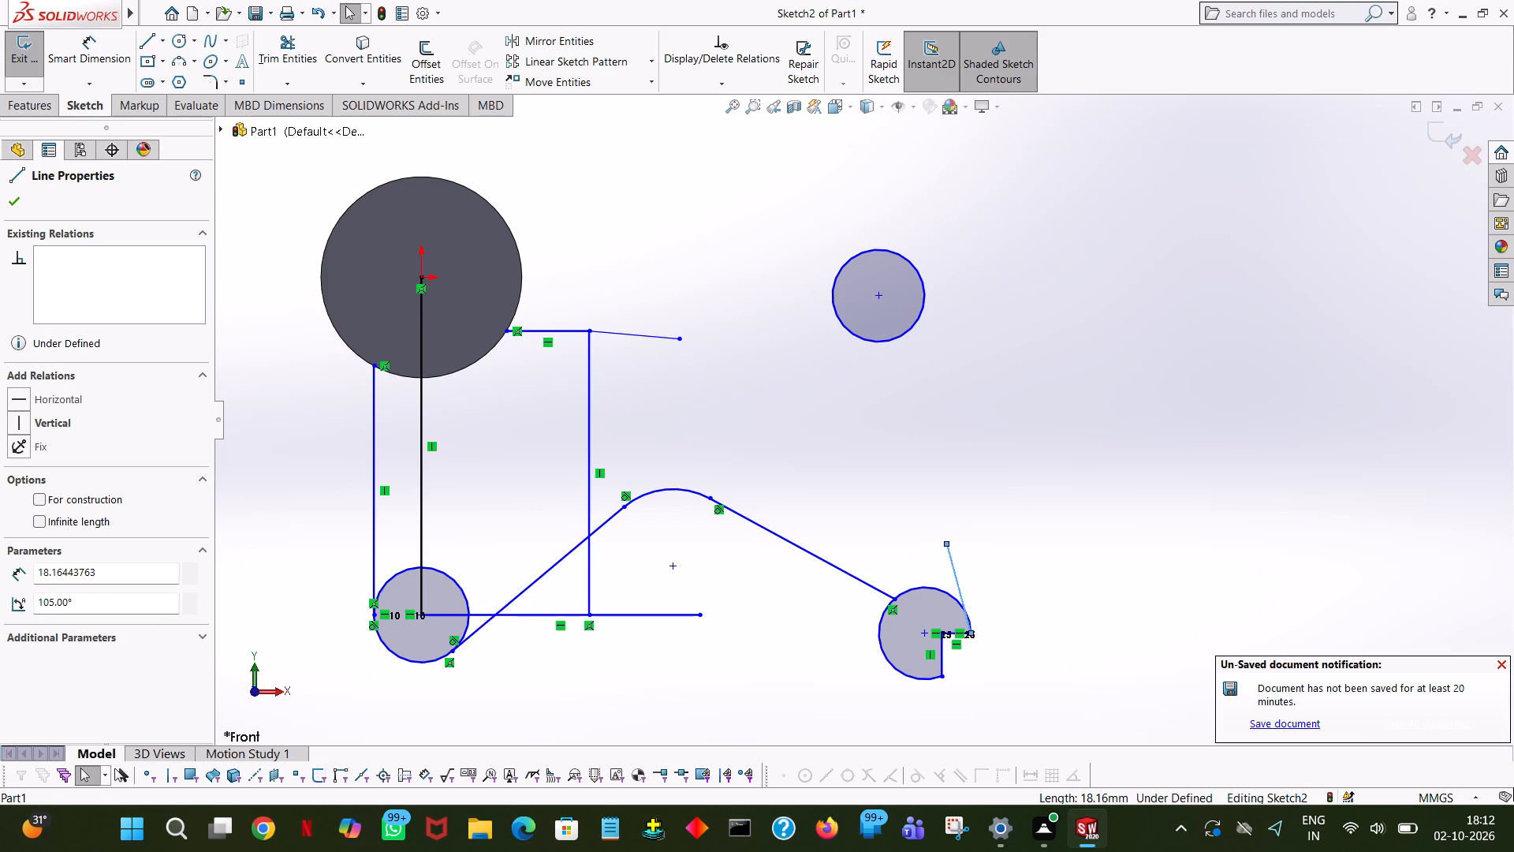
click(9, 198)
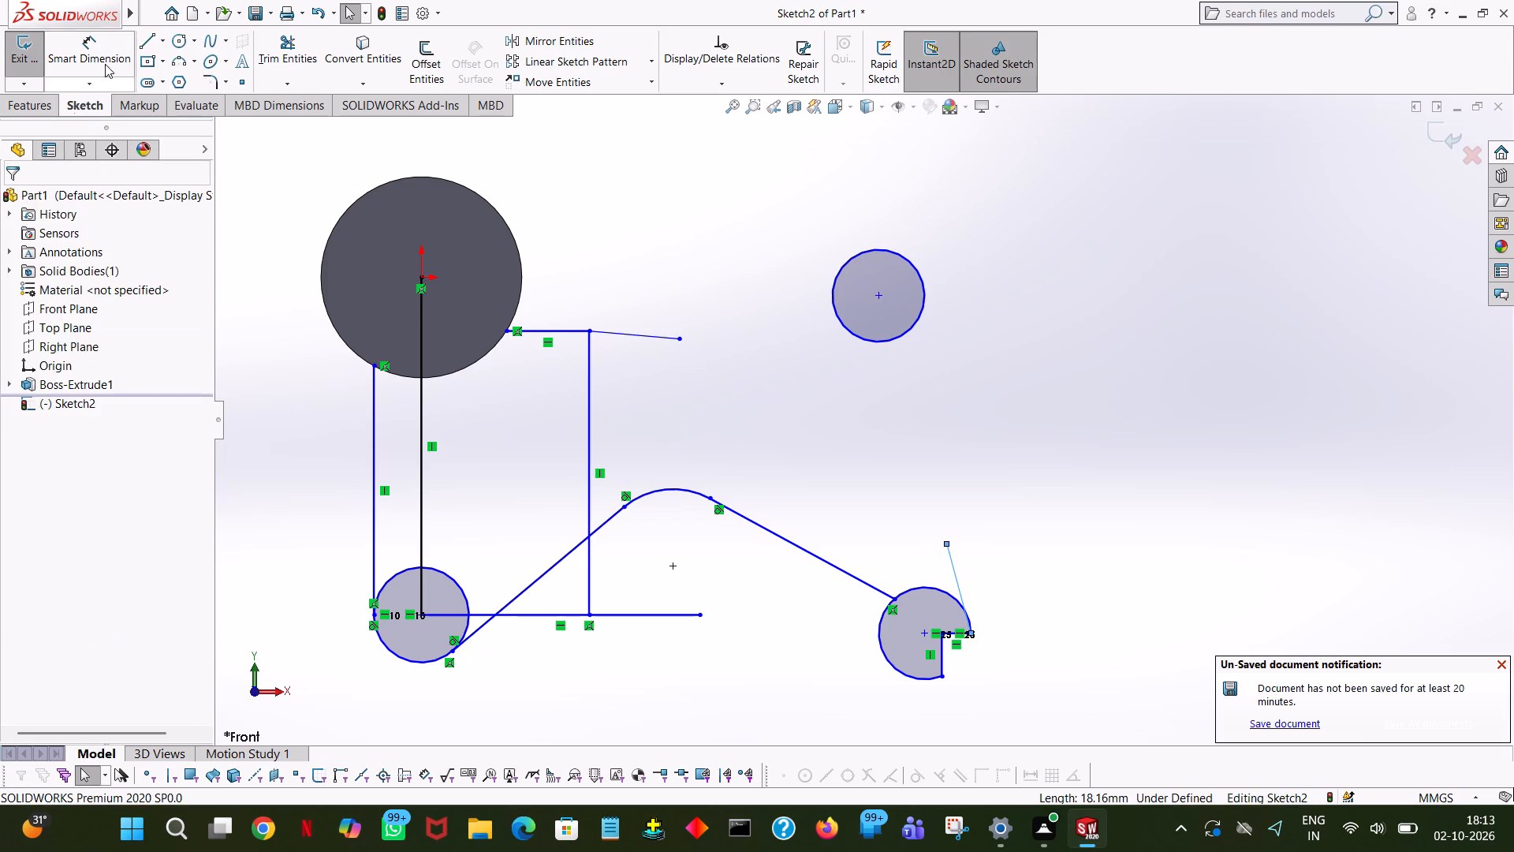
Sketch a sloping line joining the free end of the 355° line to the upper end of the 105° line.
click(140, 43)
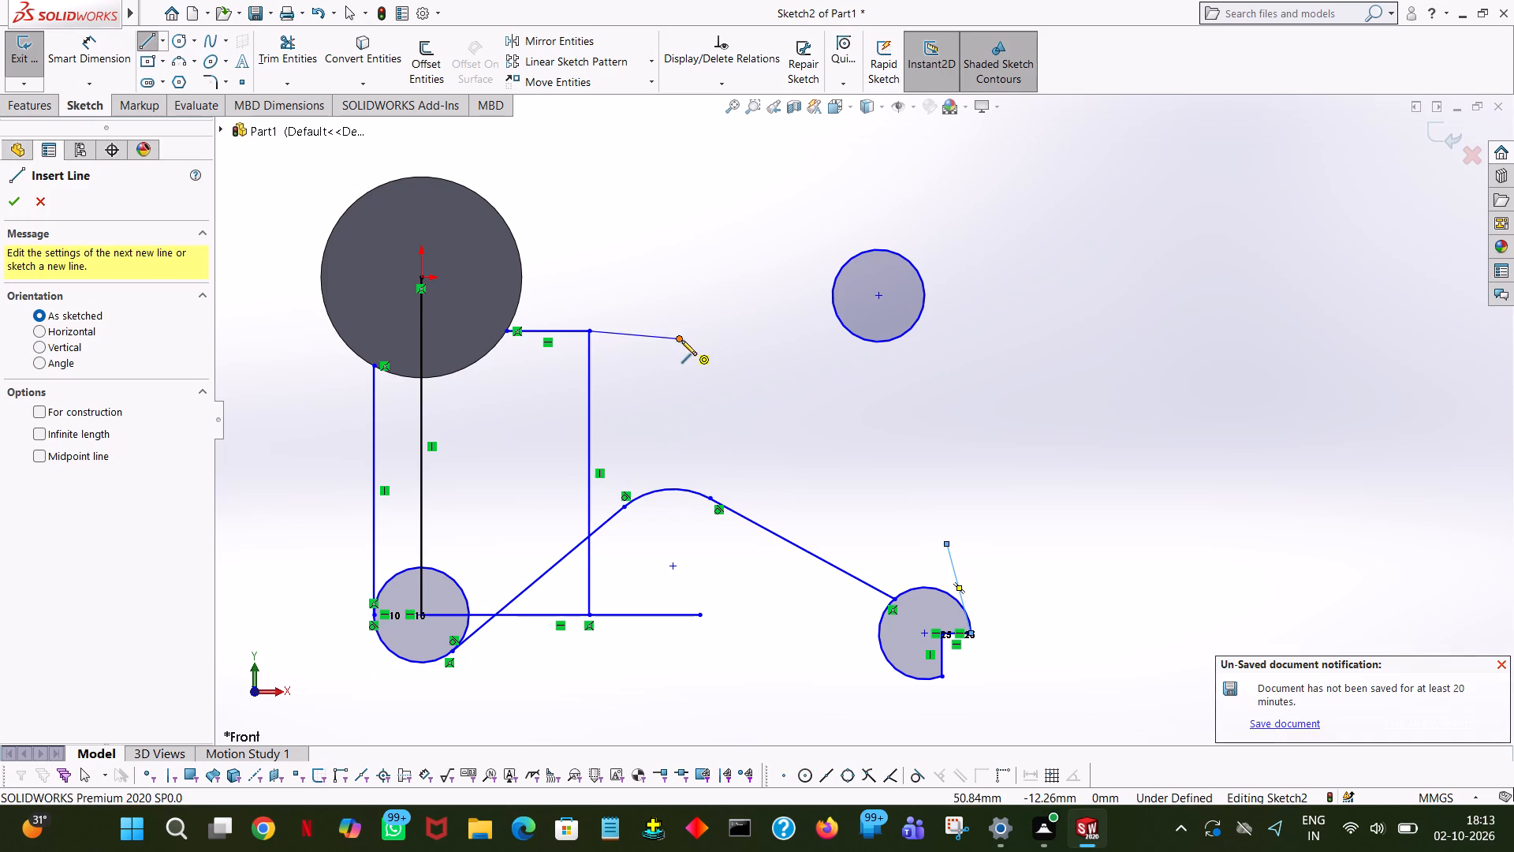
click(676, 339)
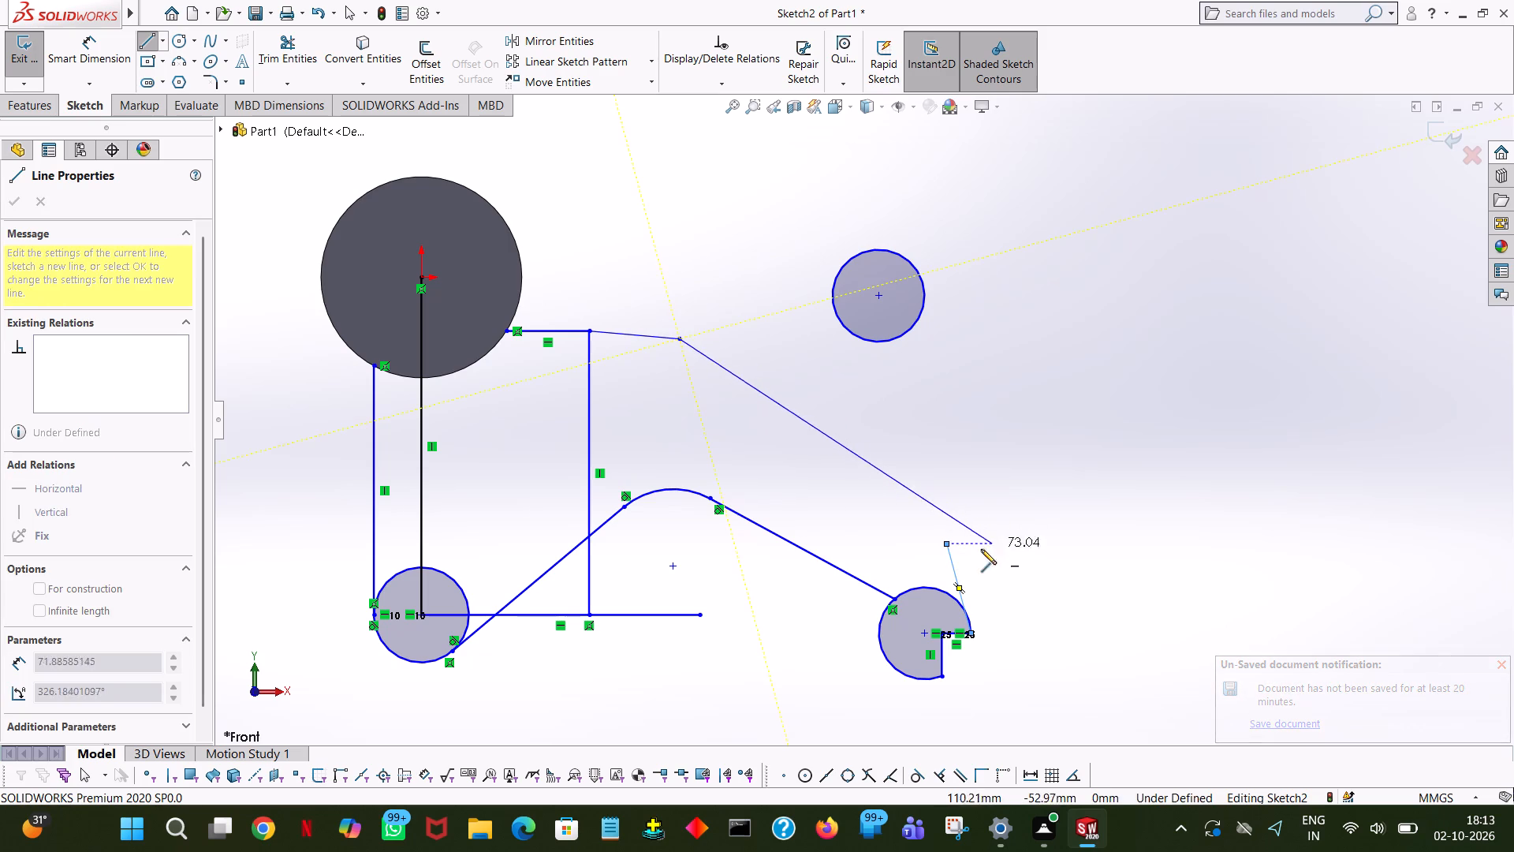
click(946, 544)
right_click(946, 544)
click(1018, 564)
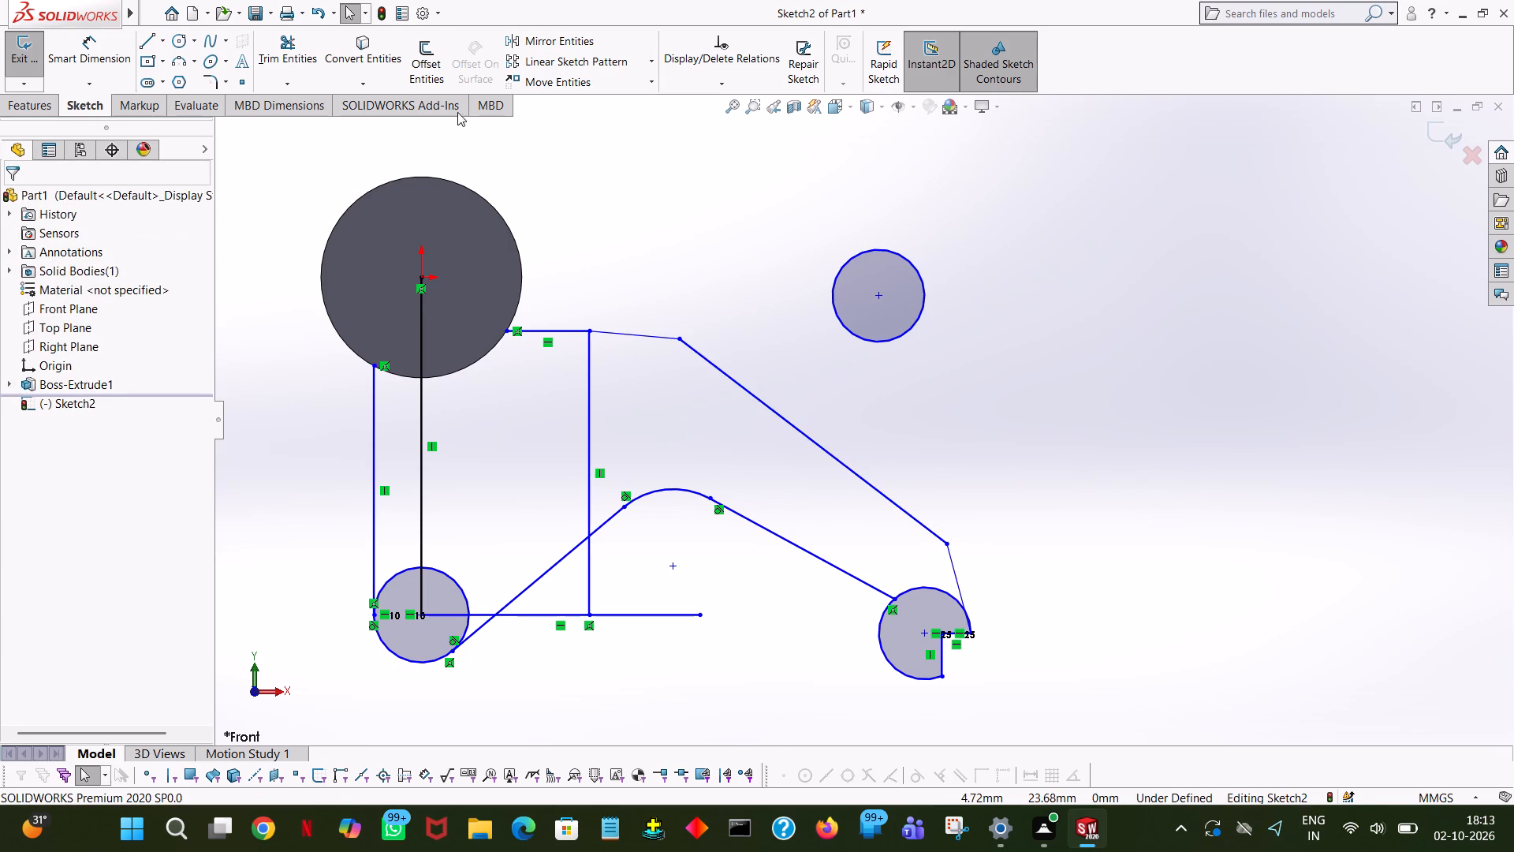
Trim away the helper lines: the horizontal through the lower circle, the vertical between the circle centres, and the vertical below the upper horizontal line.
click(298, 62)
click(632, 615)
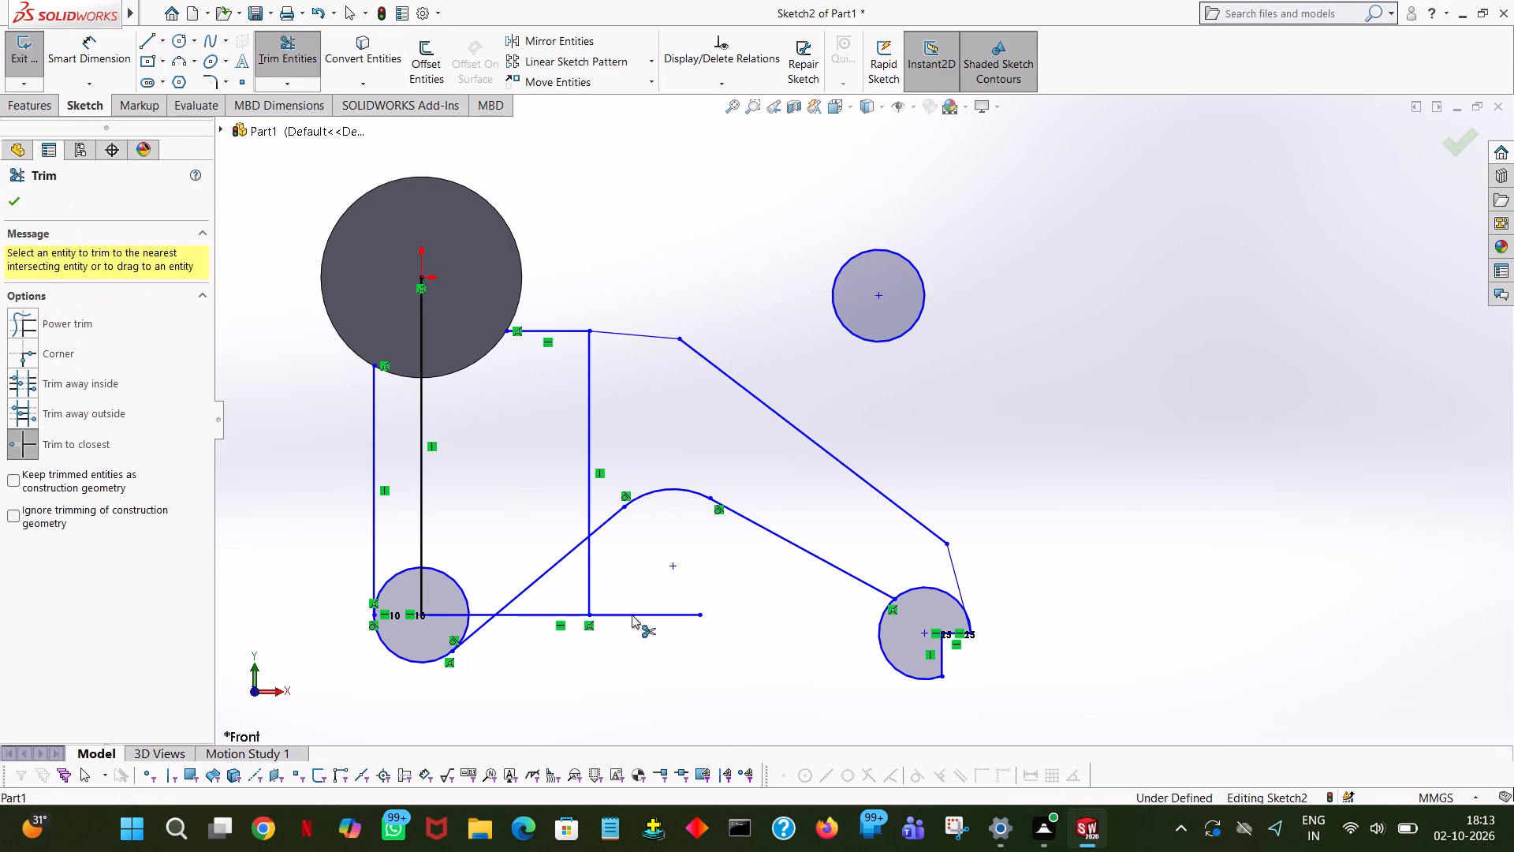
click(576, 615)
click(483, 615)
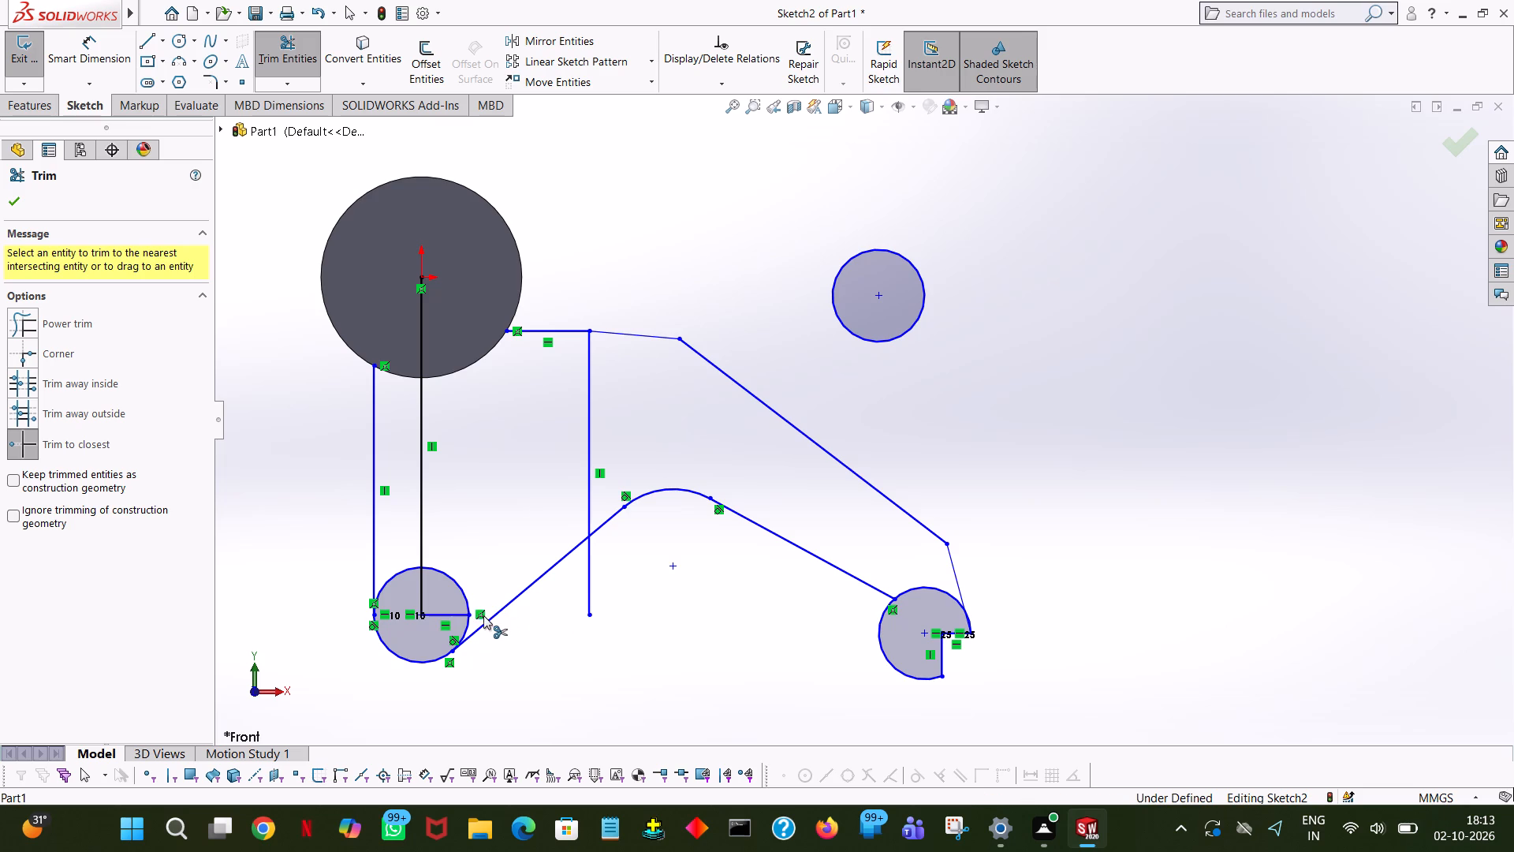
click(456, 615)
click(422, 593)
click(421, 508)
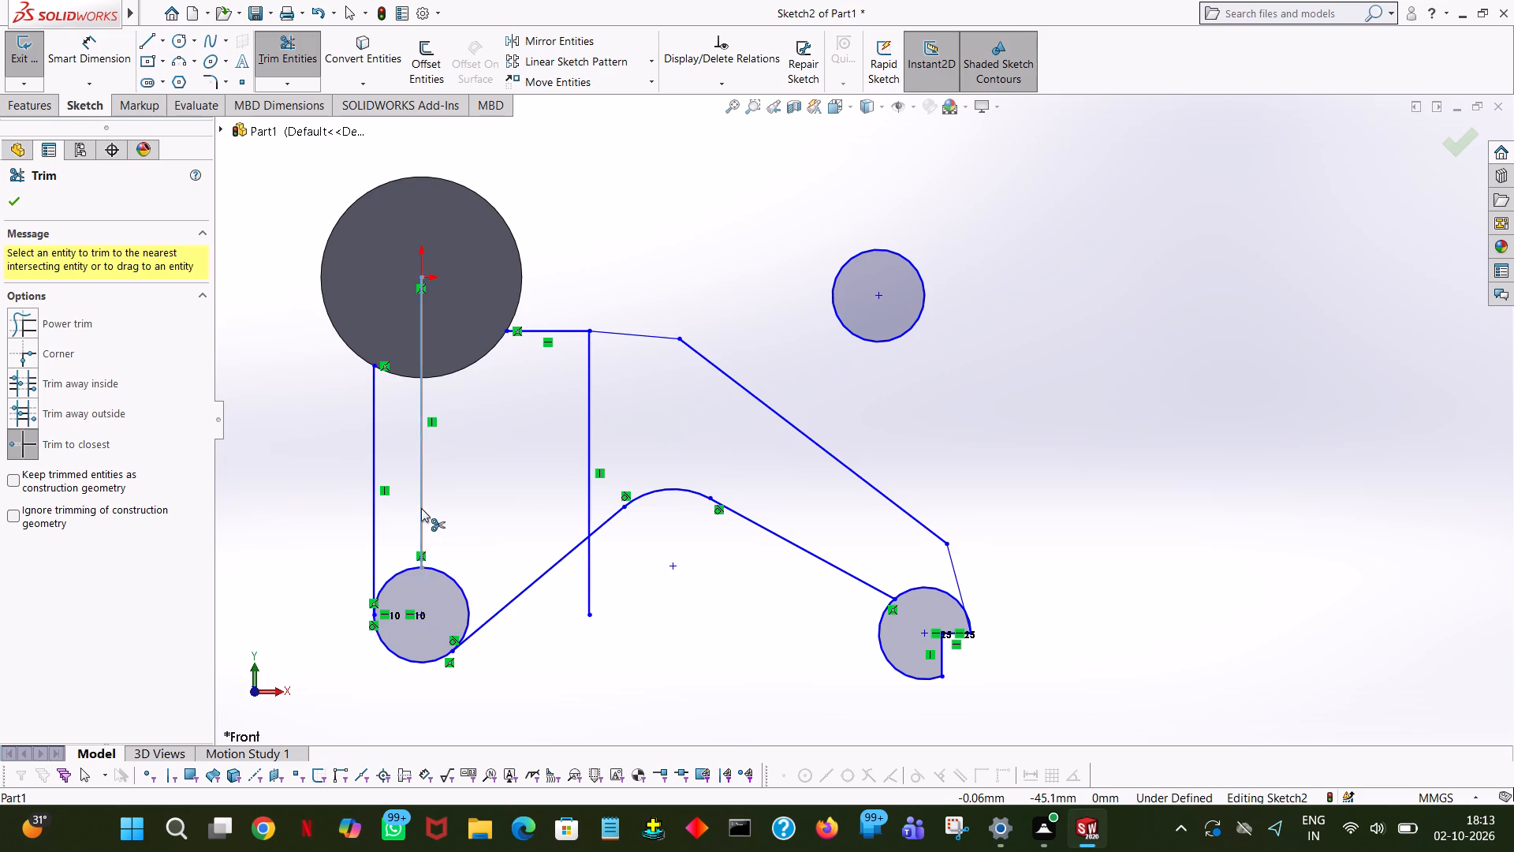
click(589, 402)
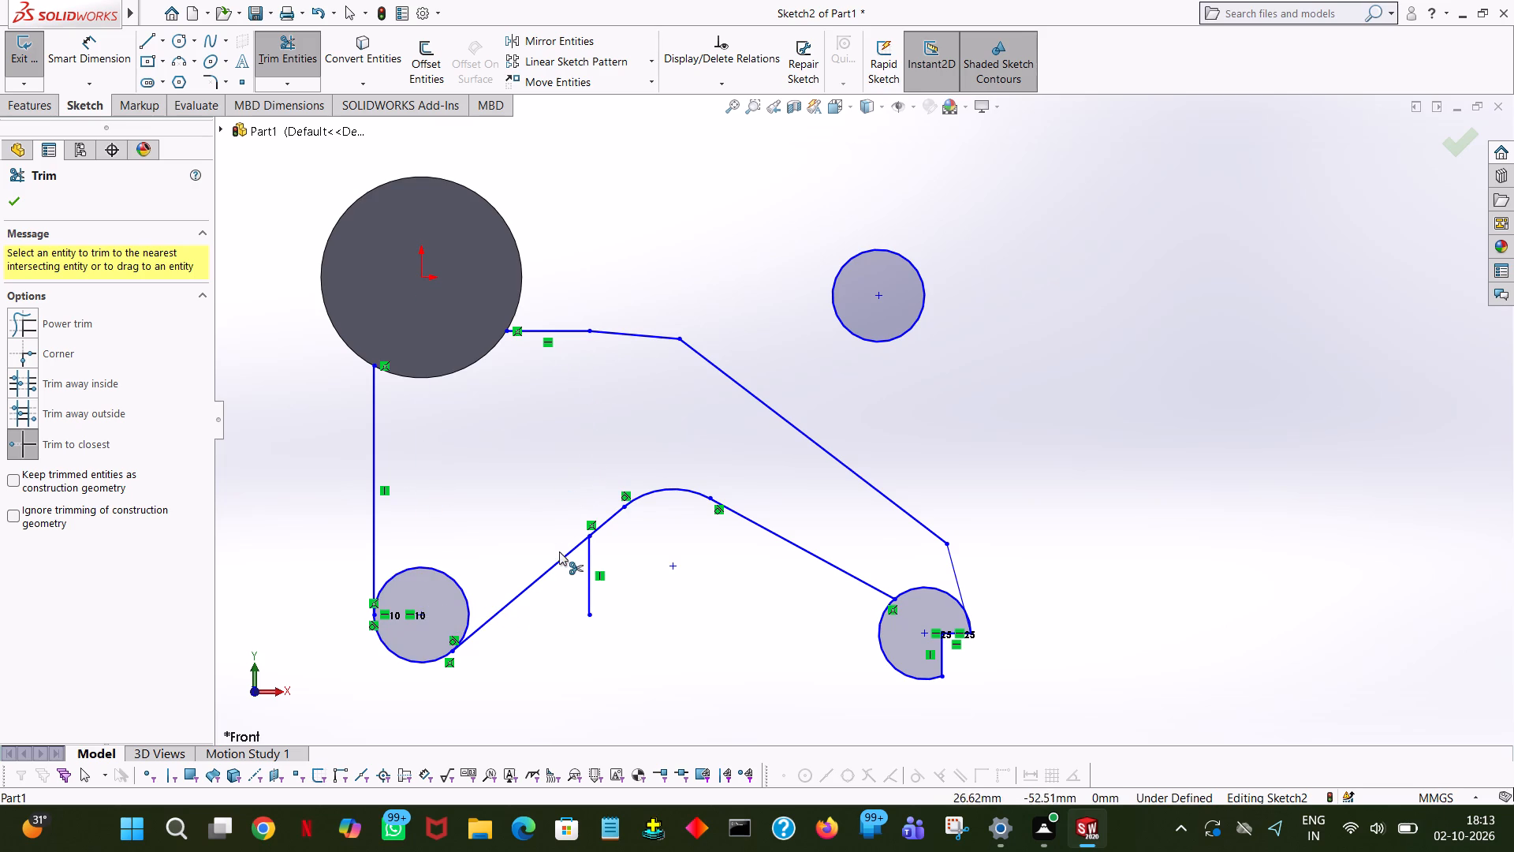
click(588, 600)
Trim away the notched circle's upper arc between the two lines that meet it.
click(931, 588)
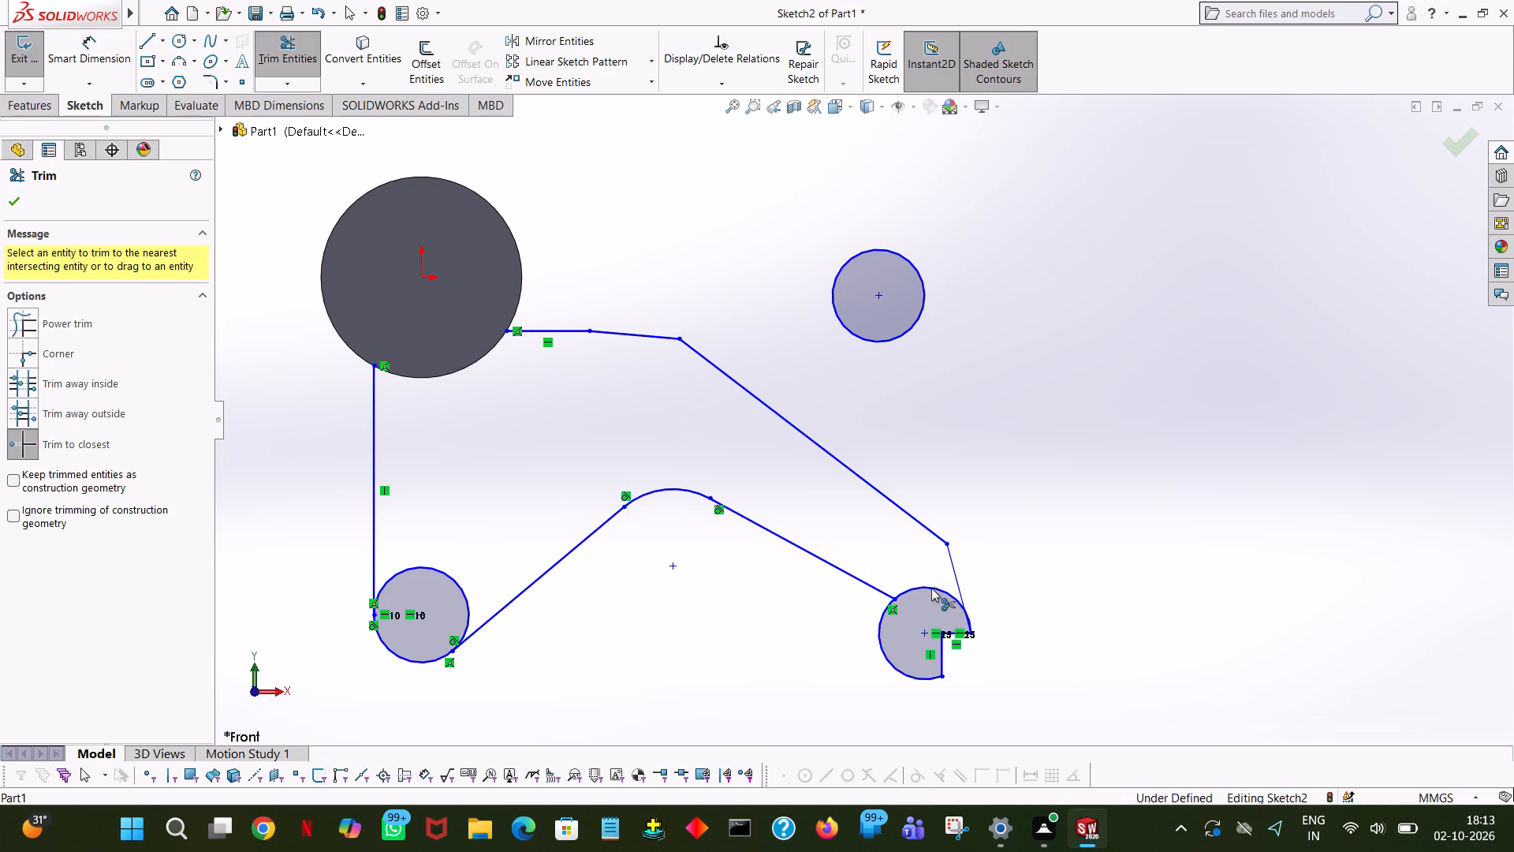
click(9, 200)
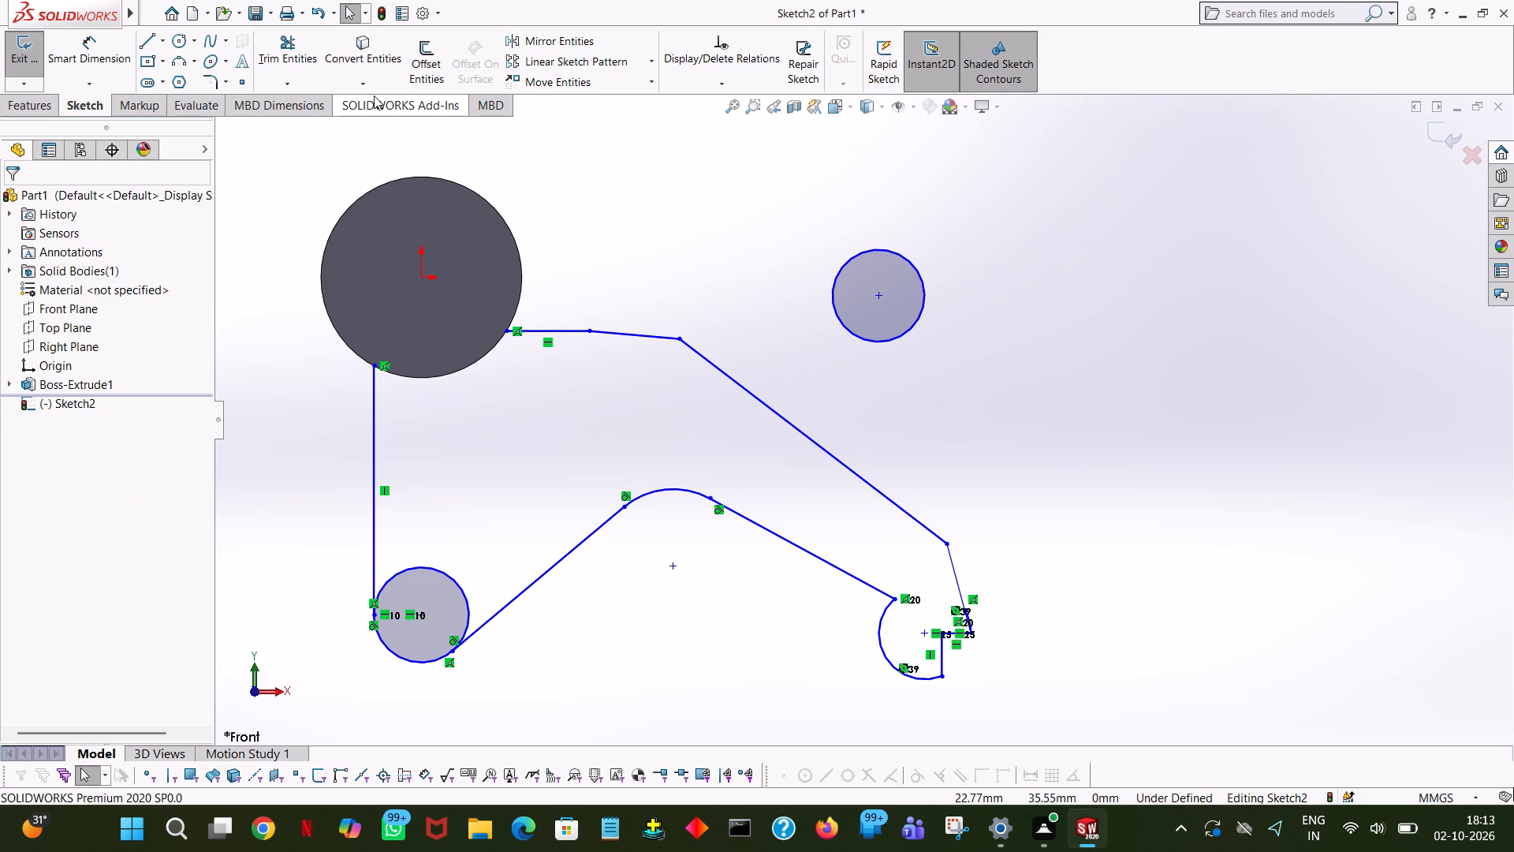
Sketch a circle centred on the origin over the boss edge, with its radius set to 39.3/2 mm.
click(184, 38)
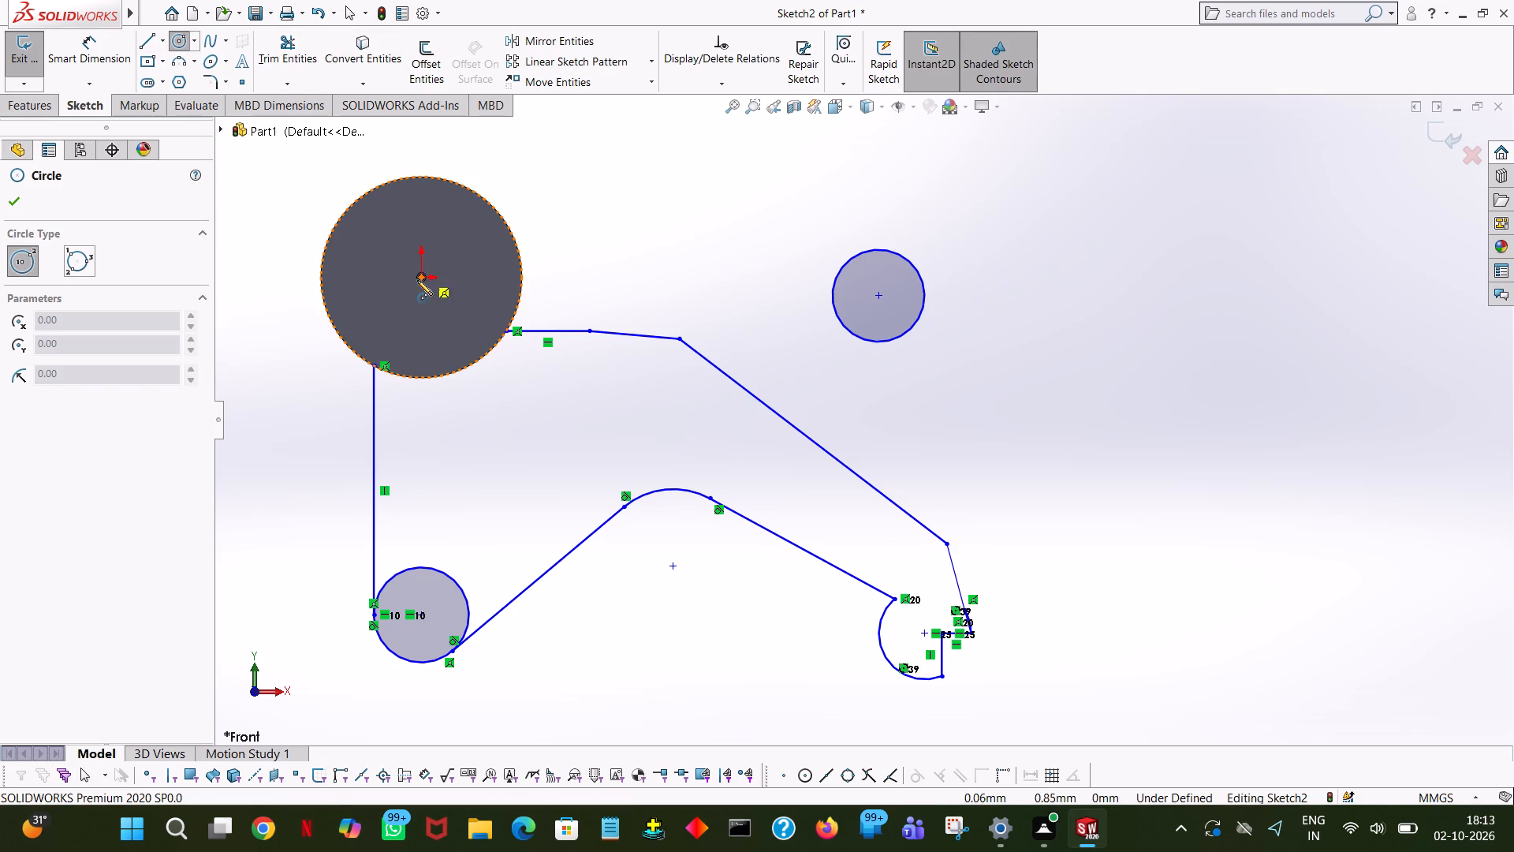
click(422, 278)
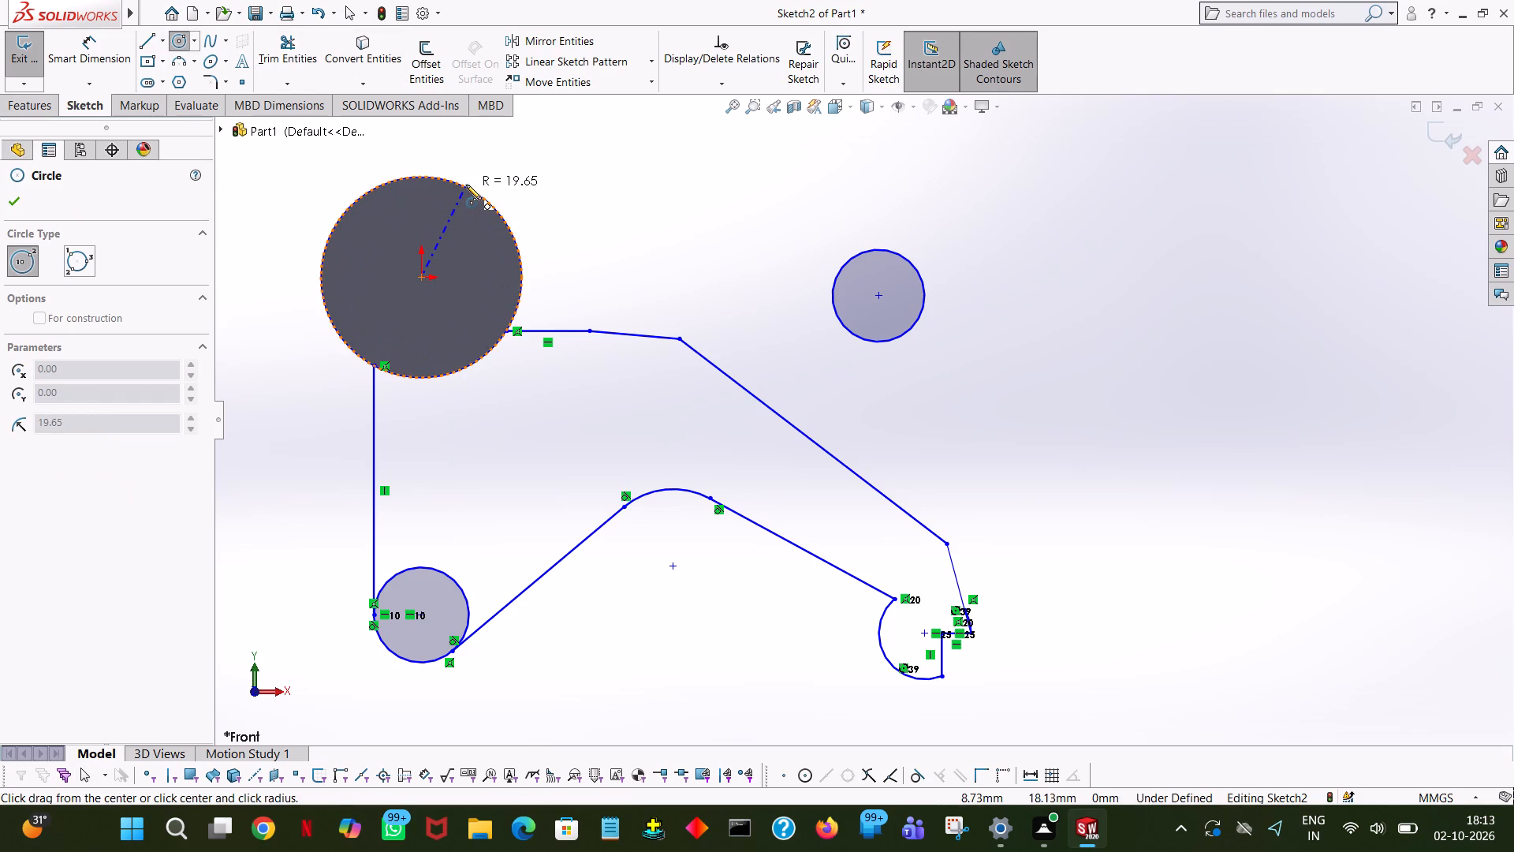
click(466, 185)
right_click(466, 185)
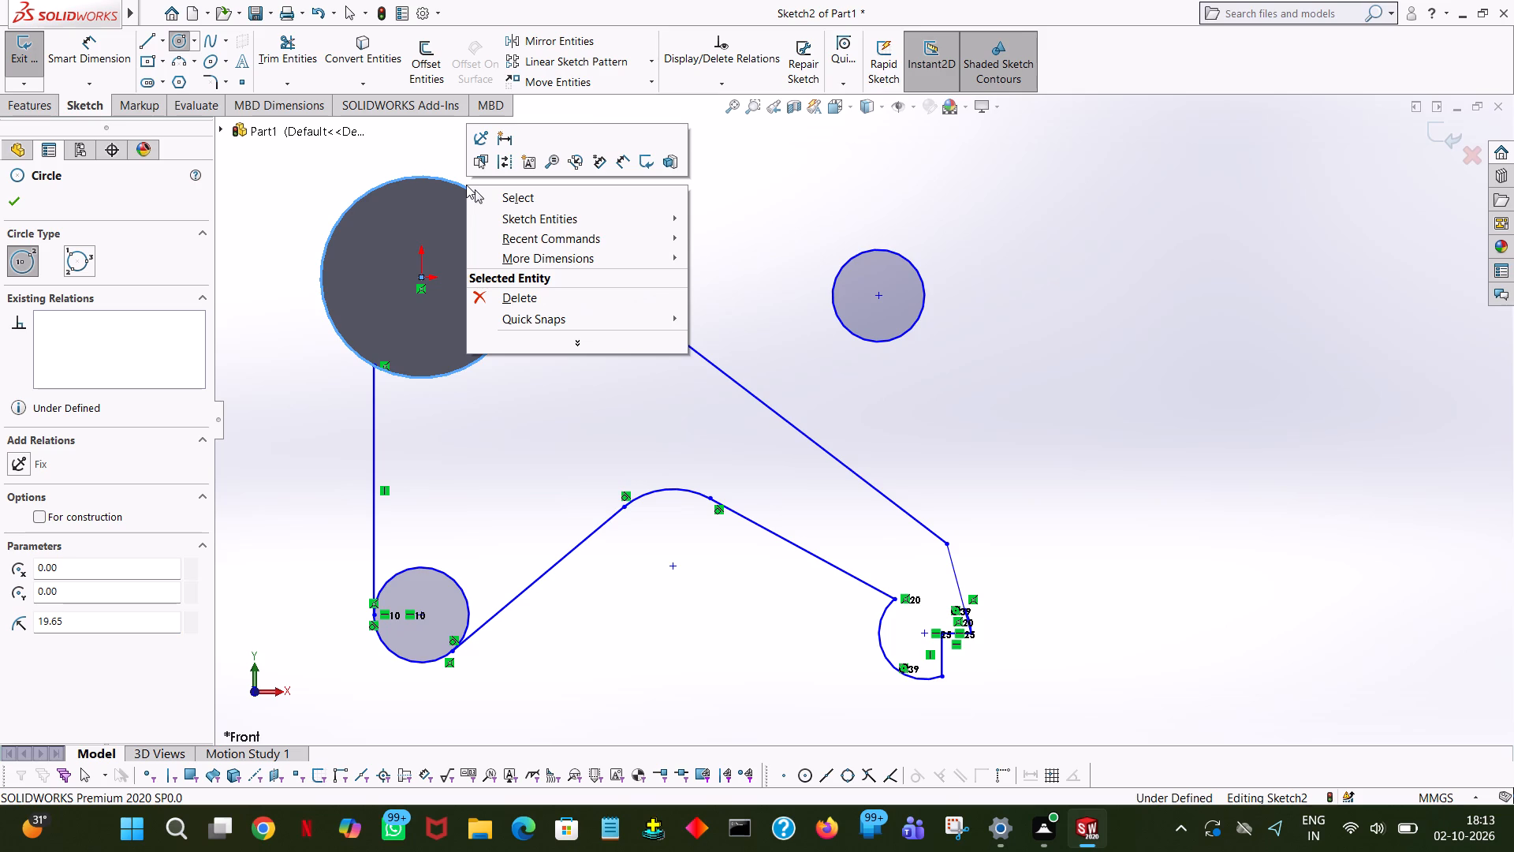
triple_click(85, 618)
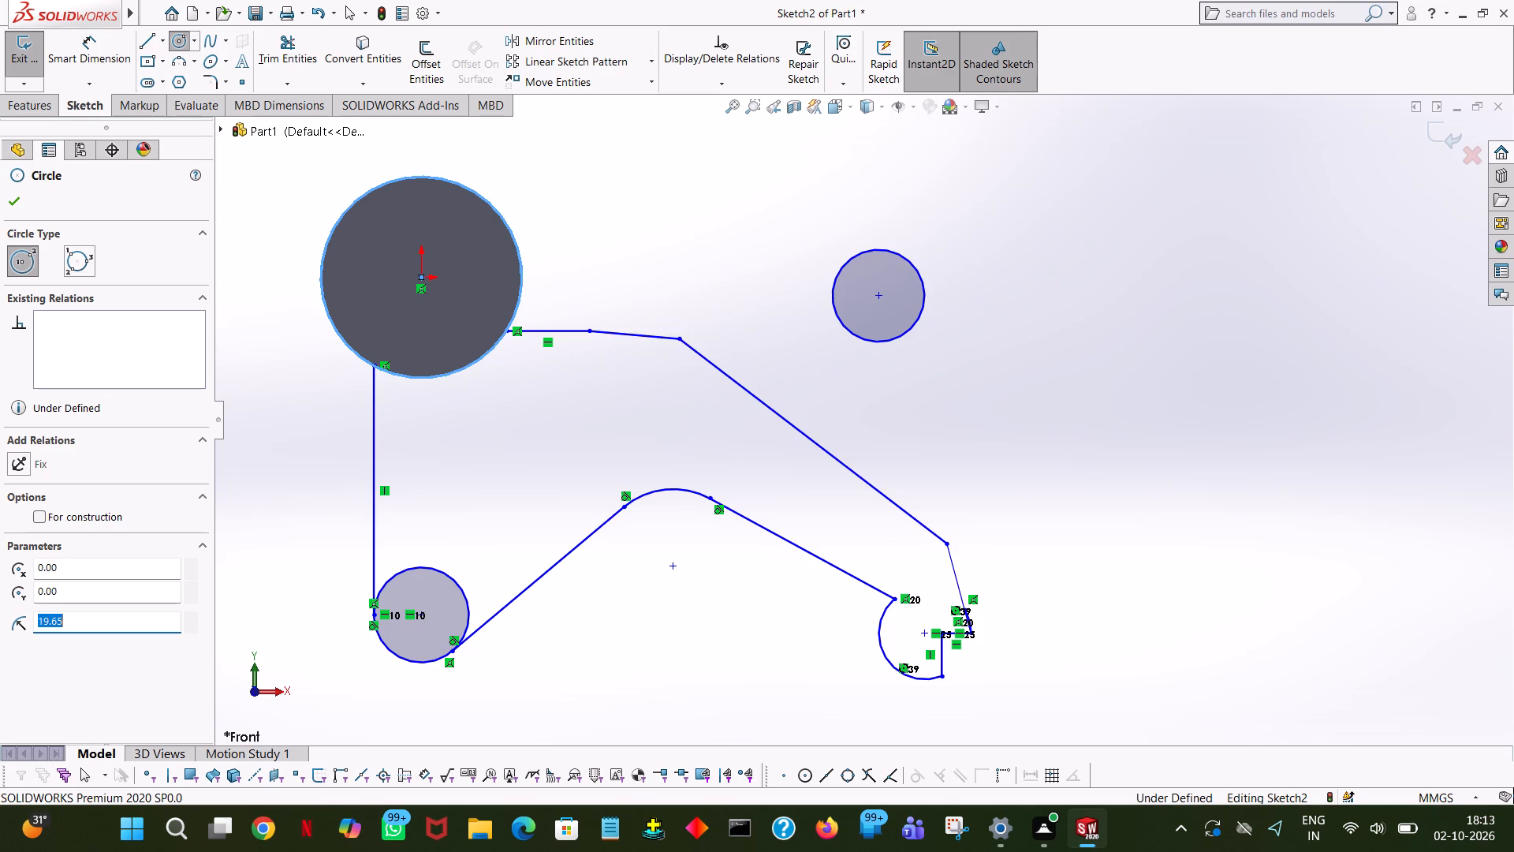
key(3)
text(9.3)
key(slash)
key(2)
key(Return)
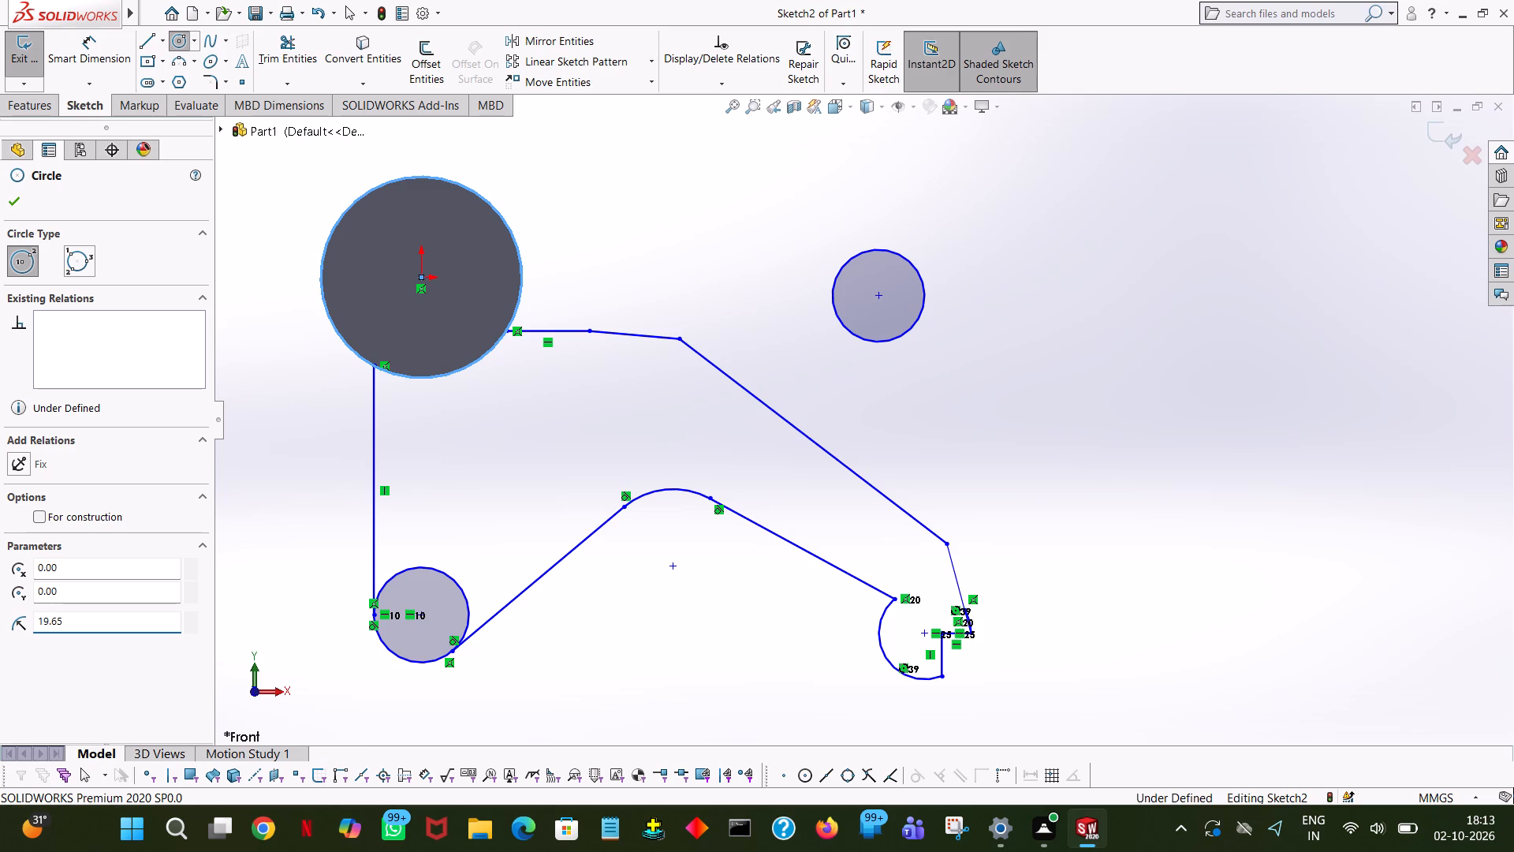
key(Return)
key(Return)
key(Return)
key(Return)
click(19, 204)
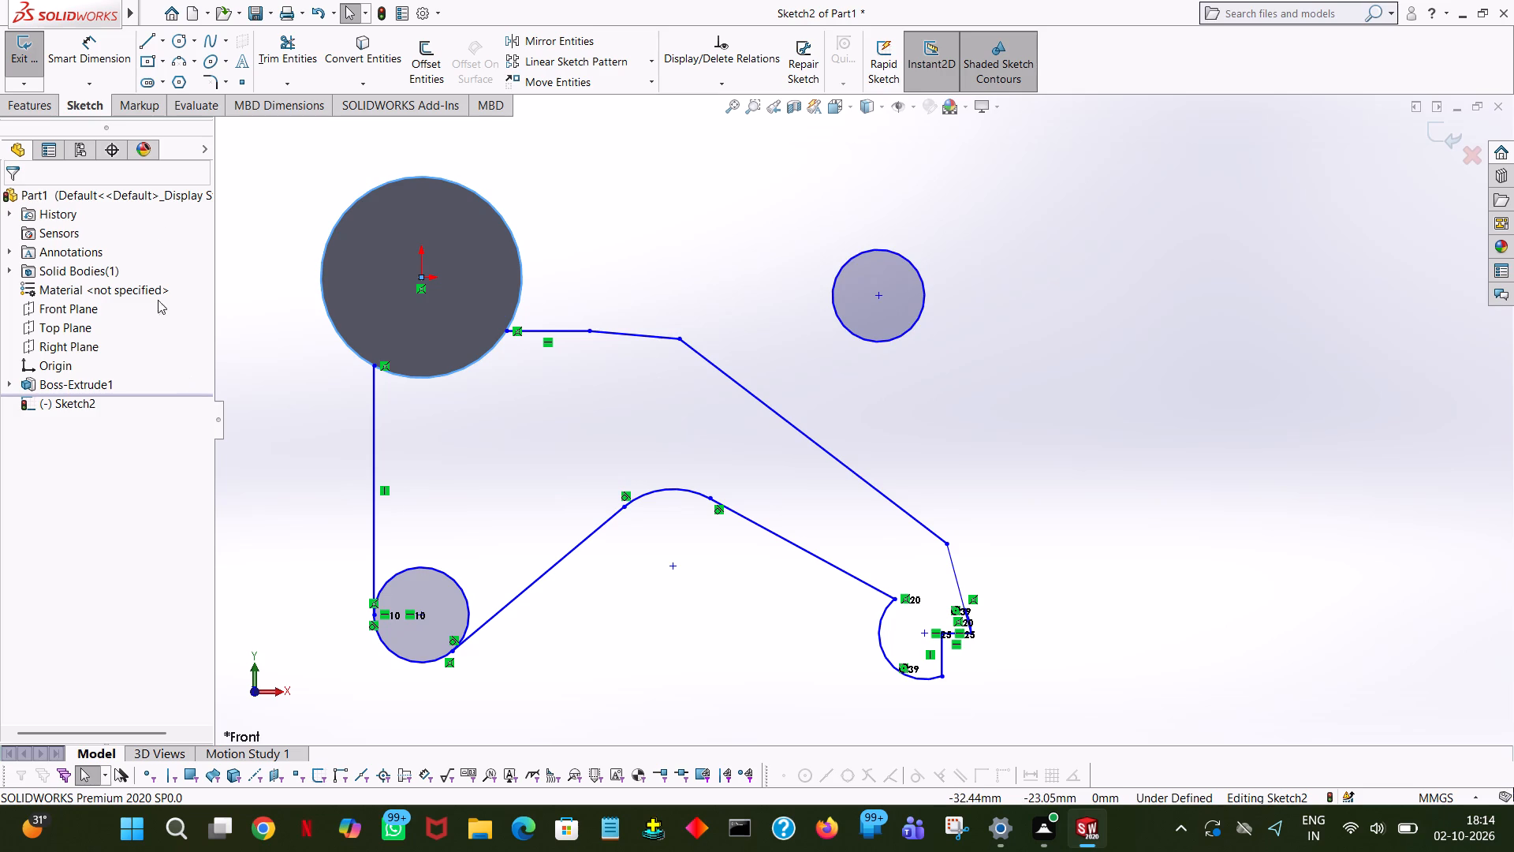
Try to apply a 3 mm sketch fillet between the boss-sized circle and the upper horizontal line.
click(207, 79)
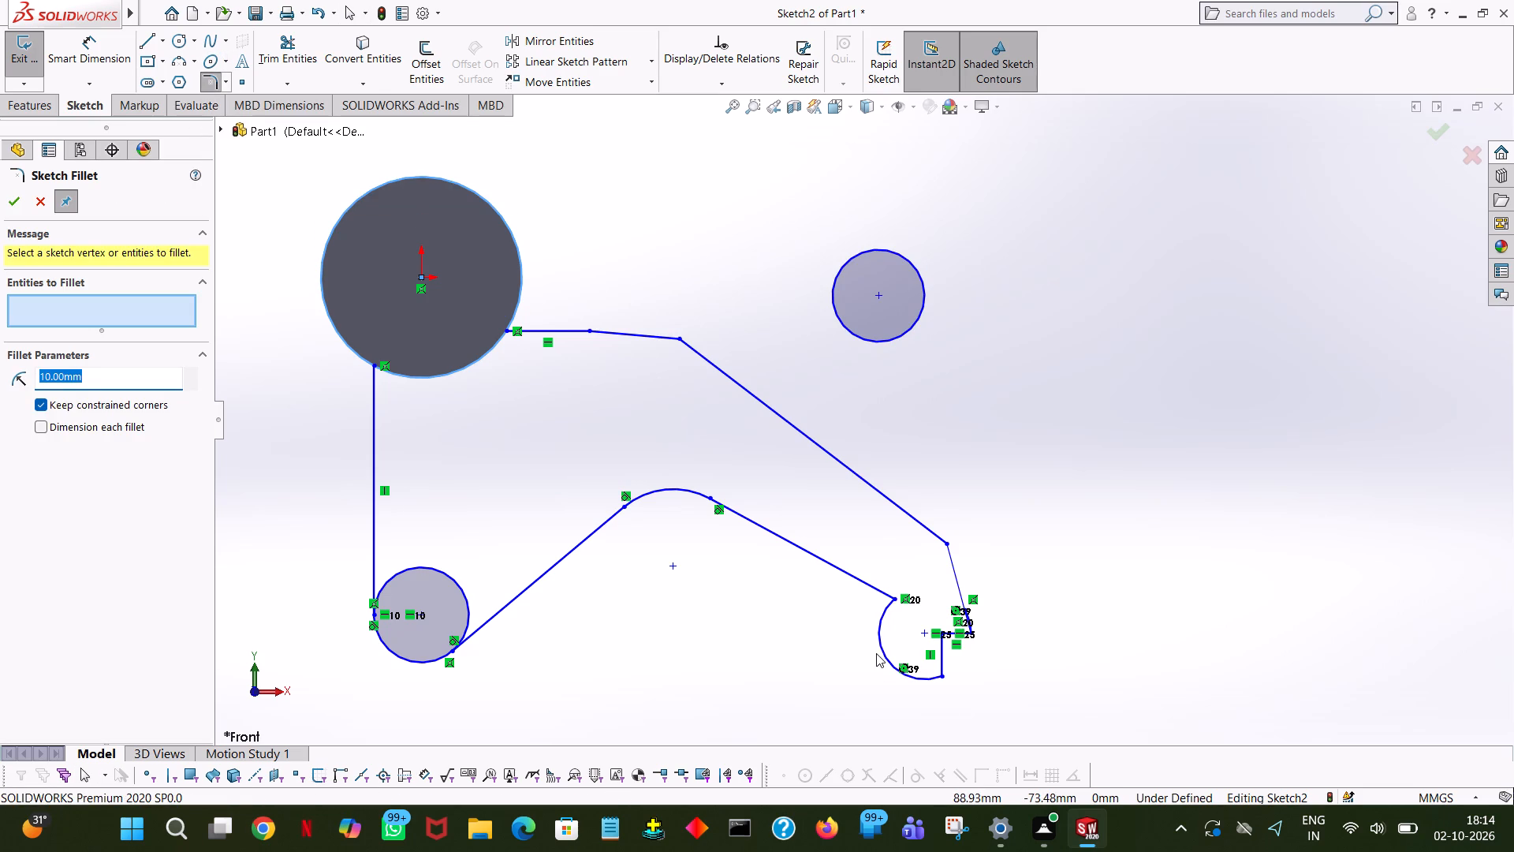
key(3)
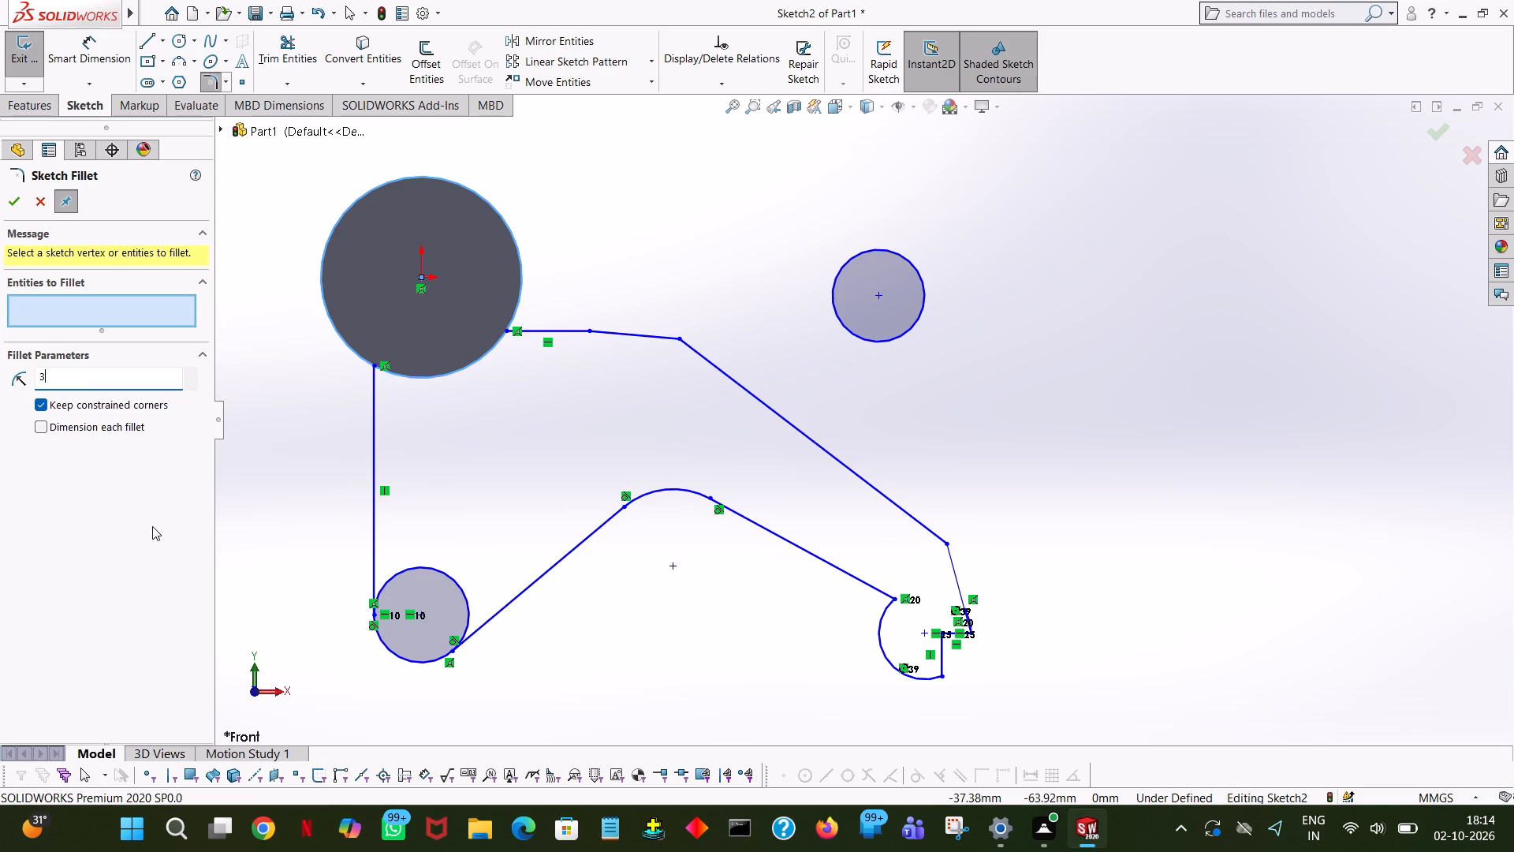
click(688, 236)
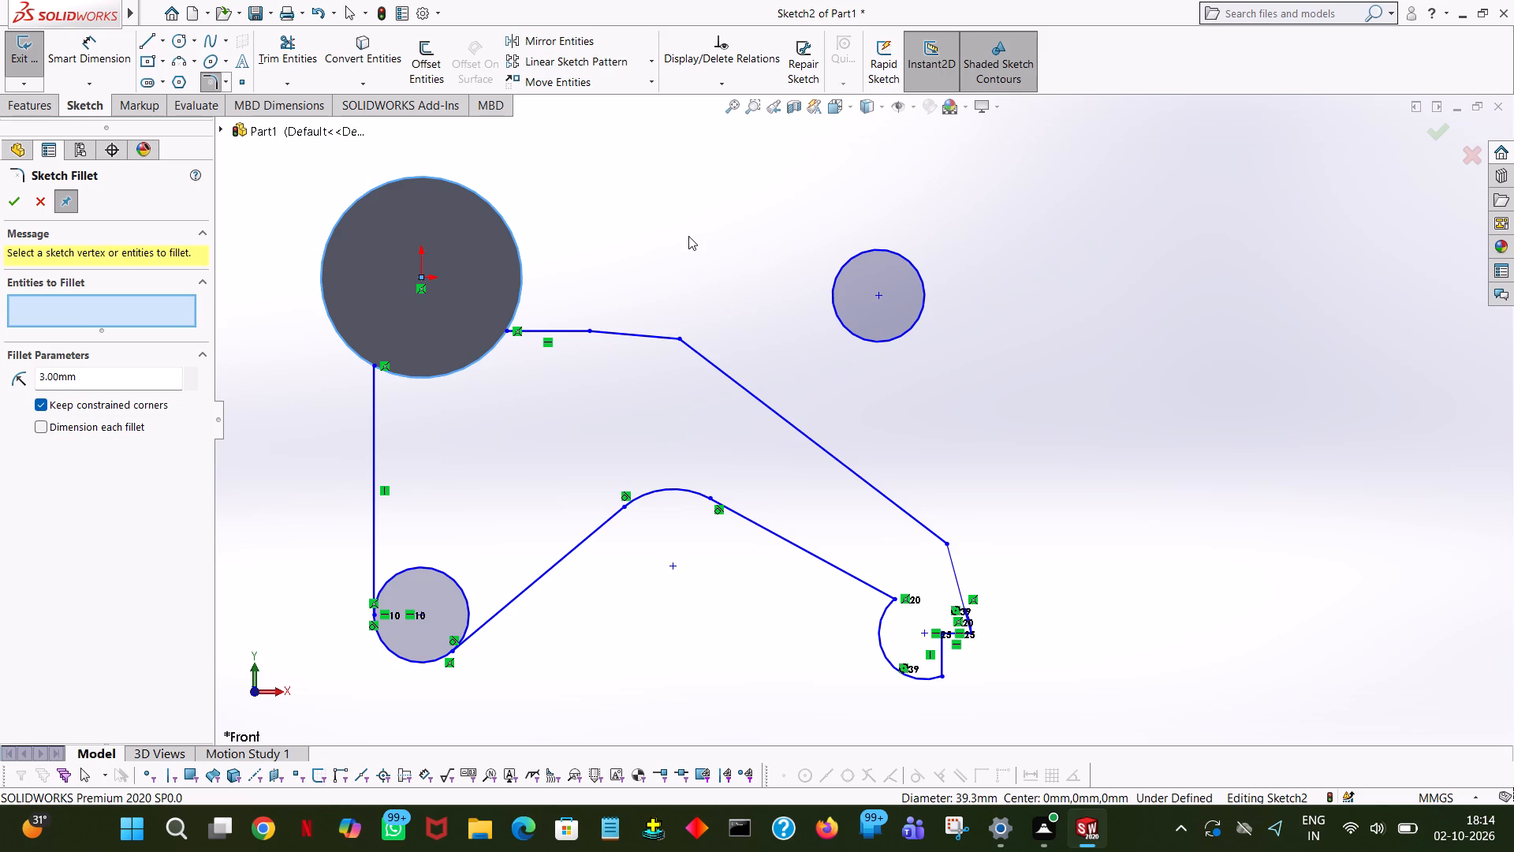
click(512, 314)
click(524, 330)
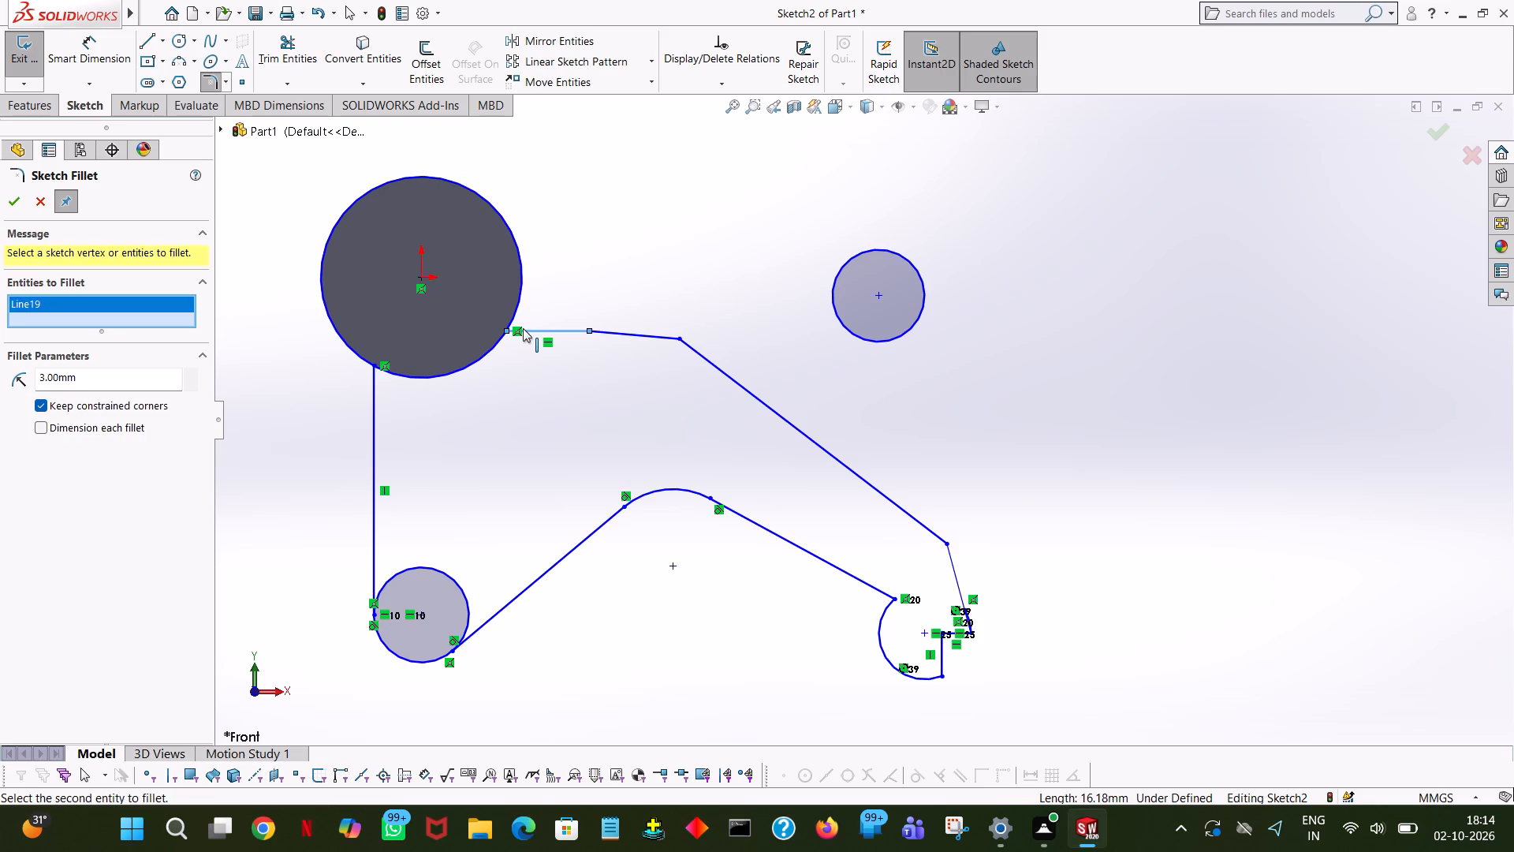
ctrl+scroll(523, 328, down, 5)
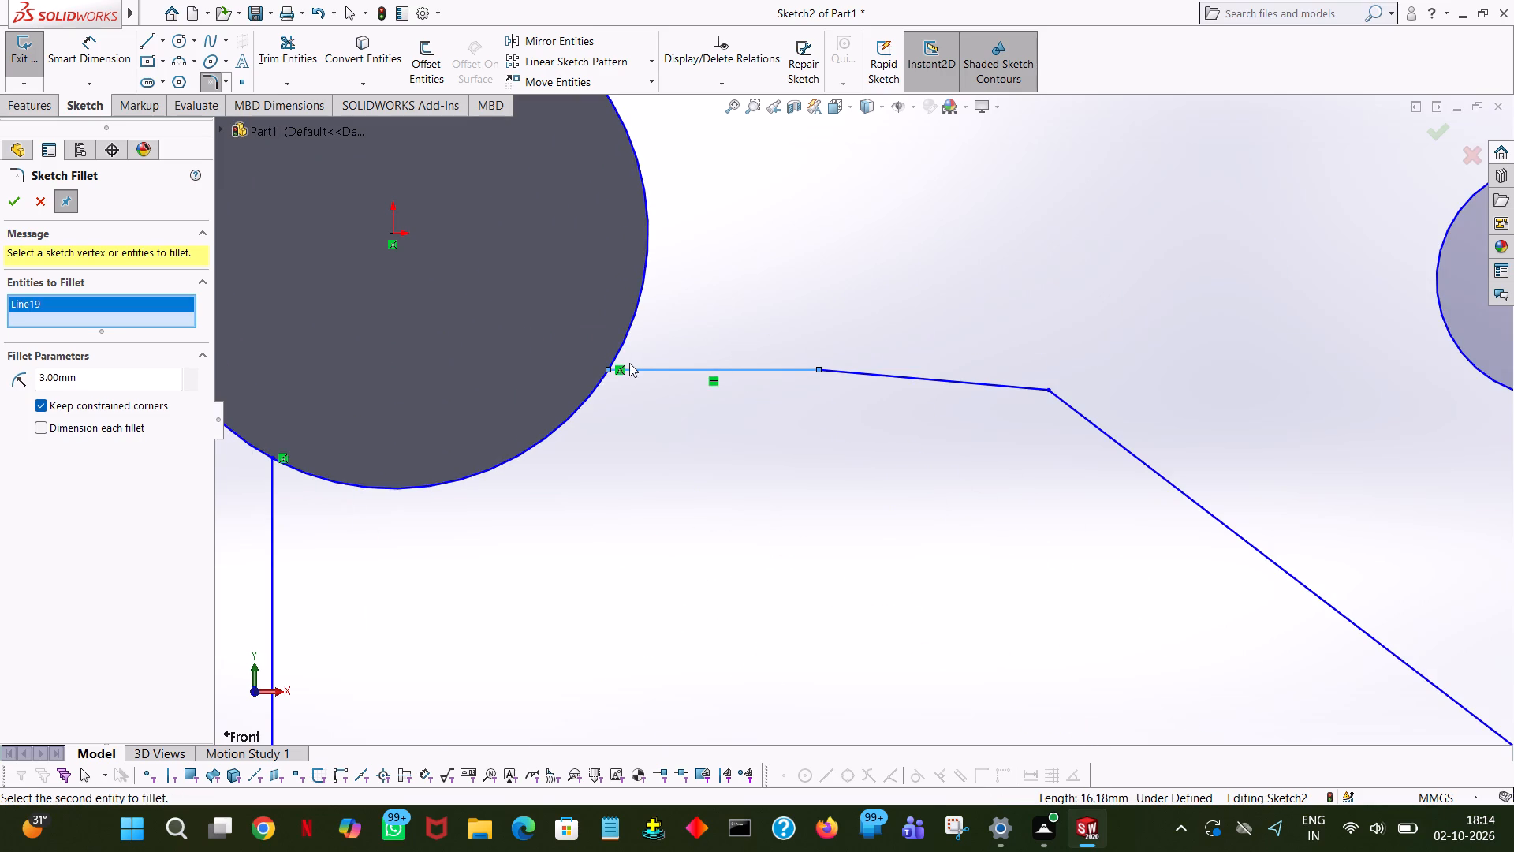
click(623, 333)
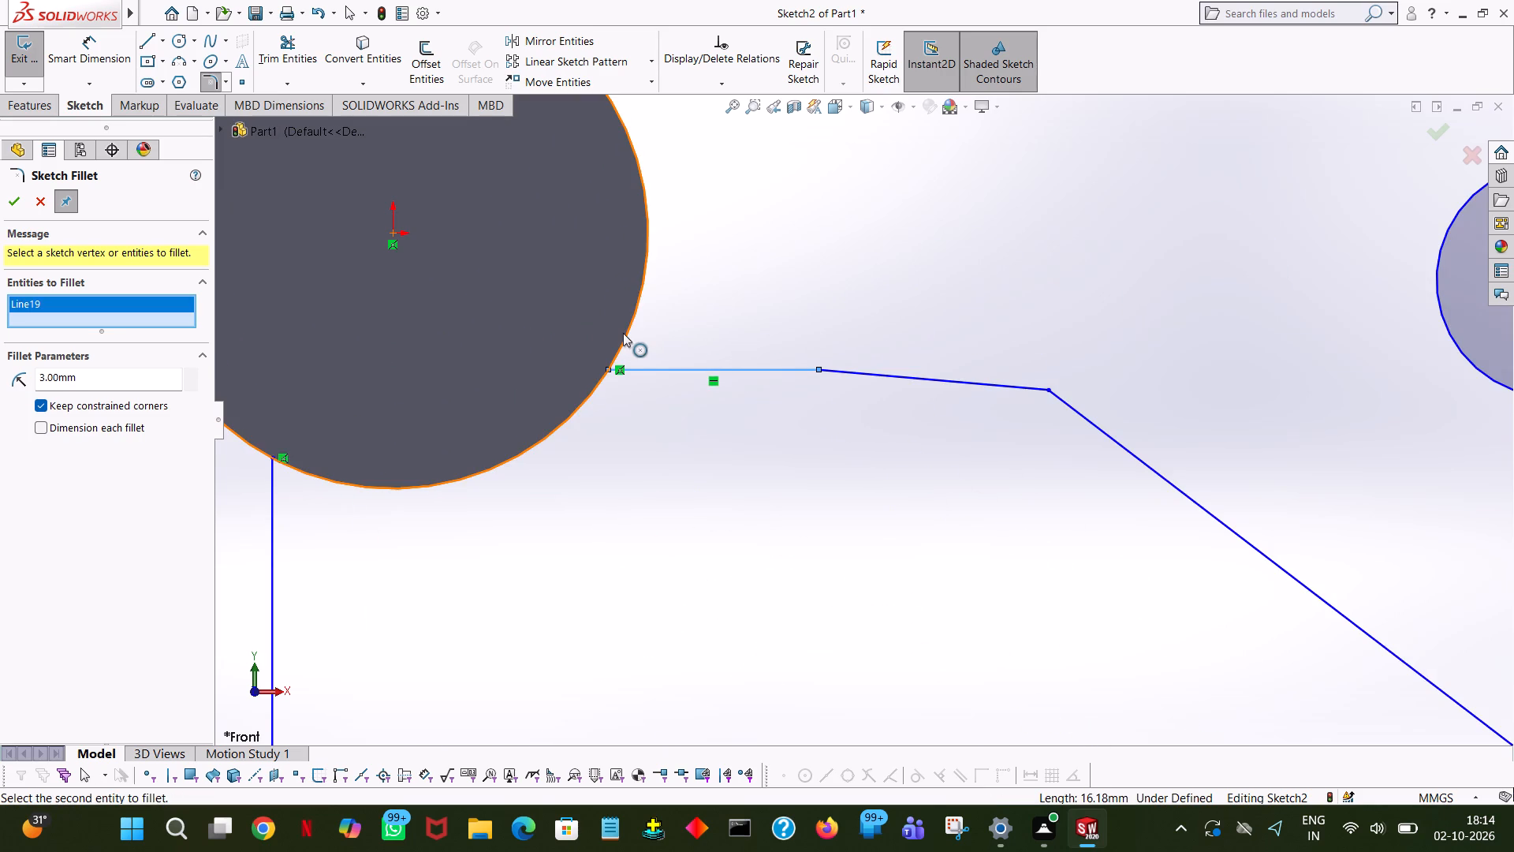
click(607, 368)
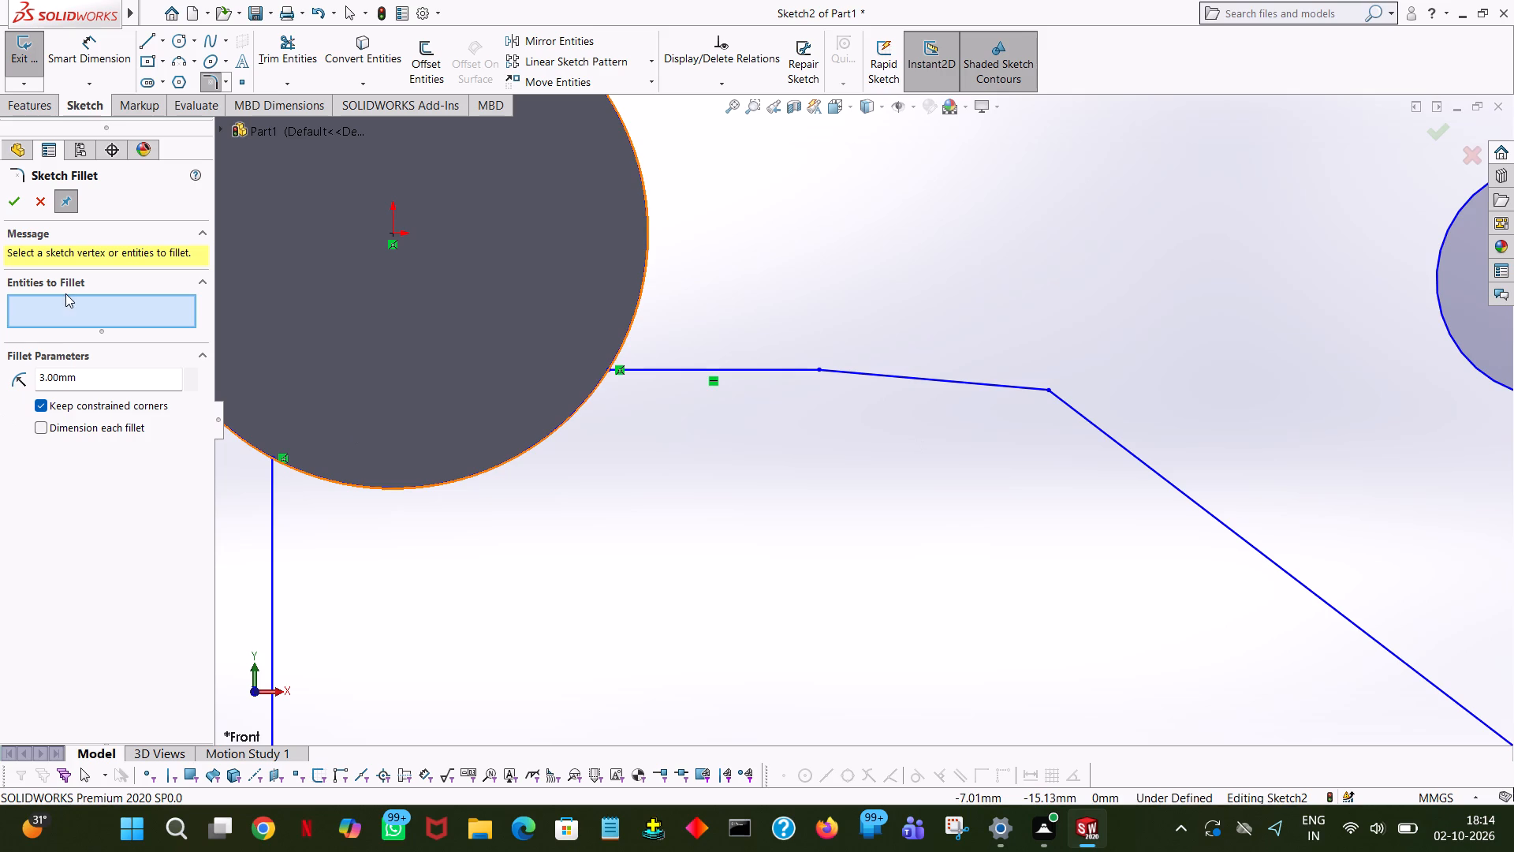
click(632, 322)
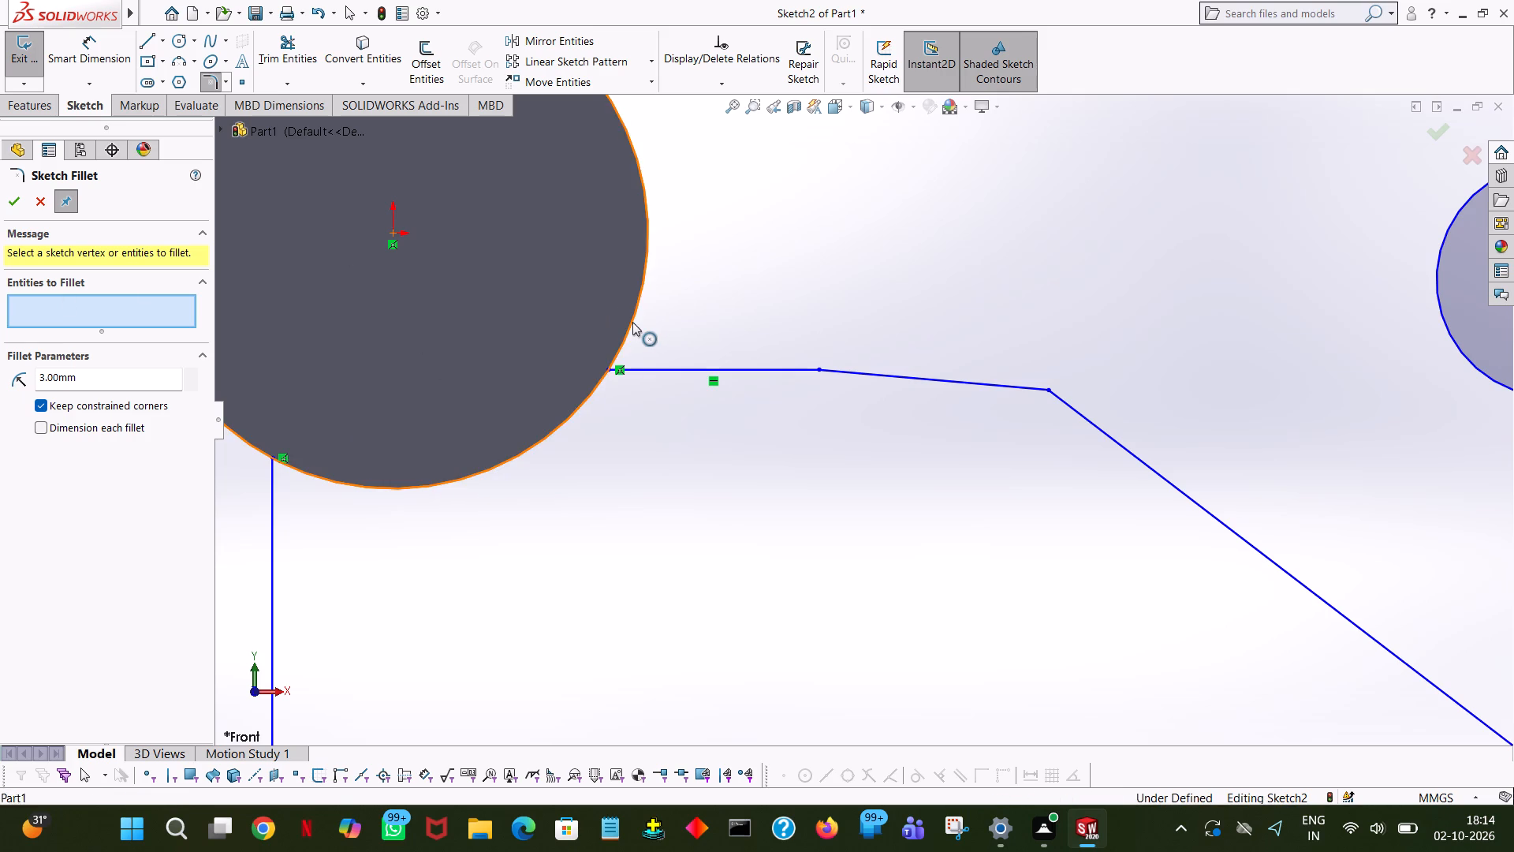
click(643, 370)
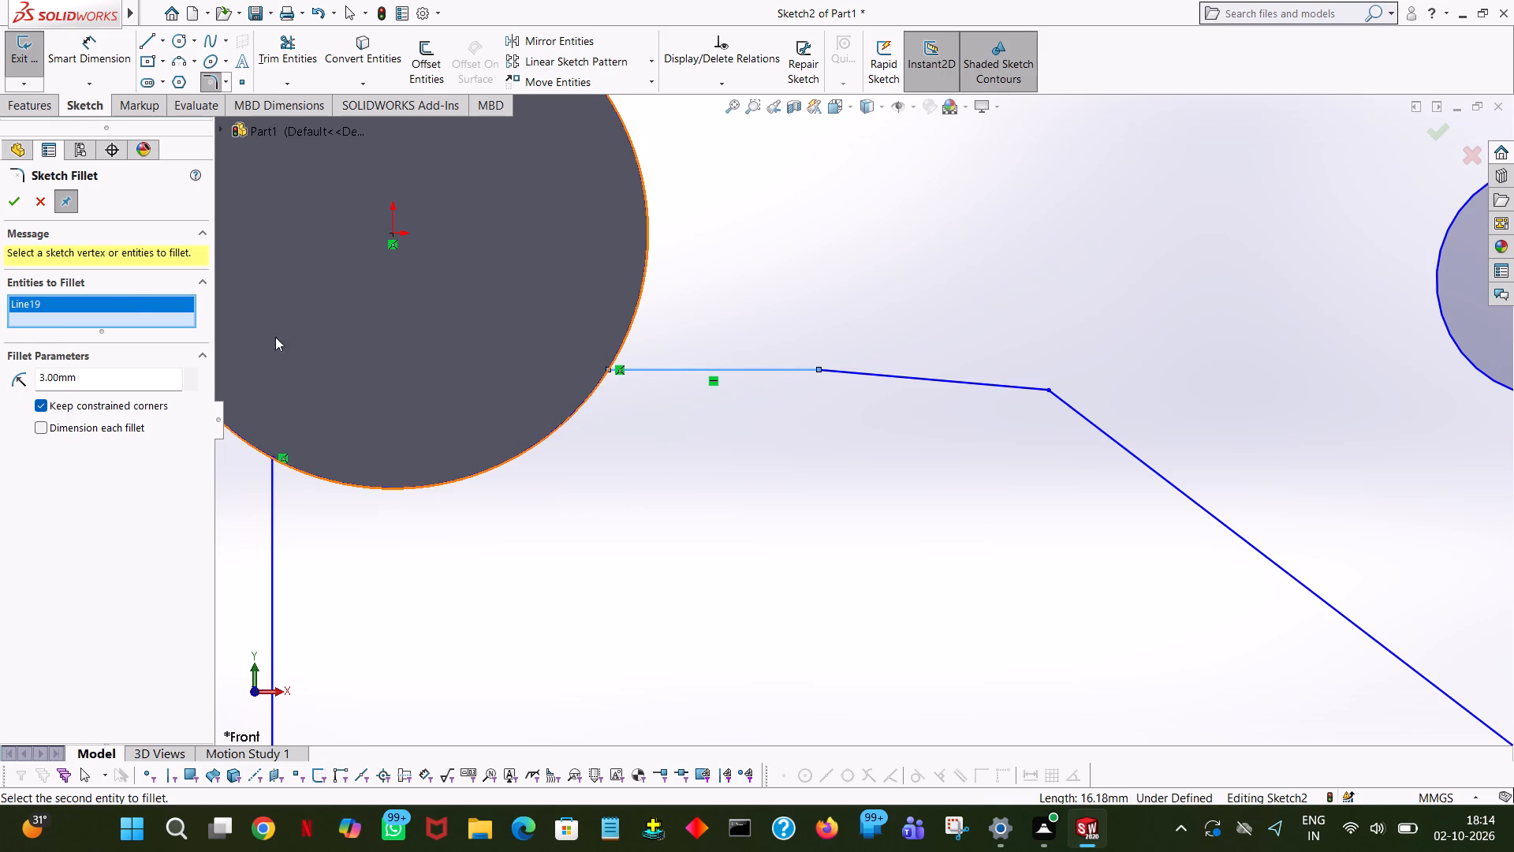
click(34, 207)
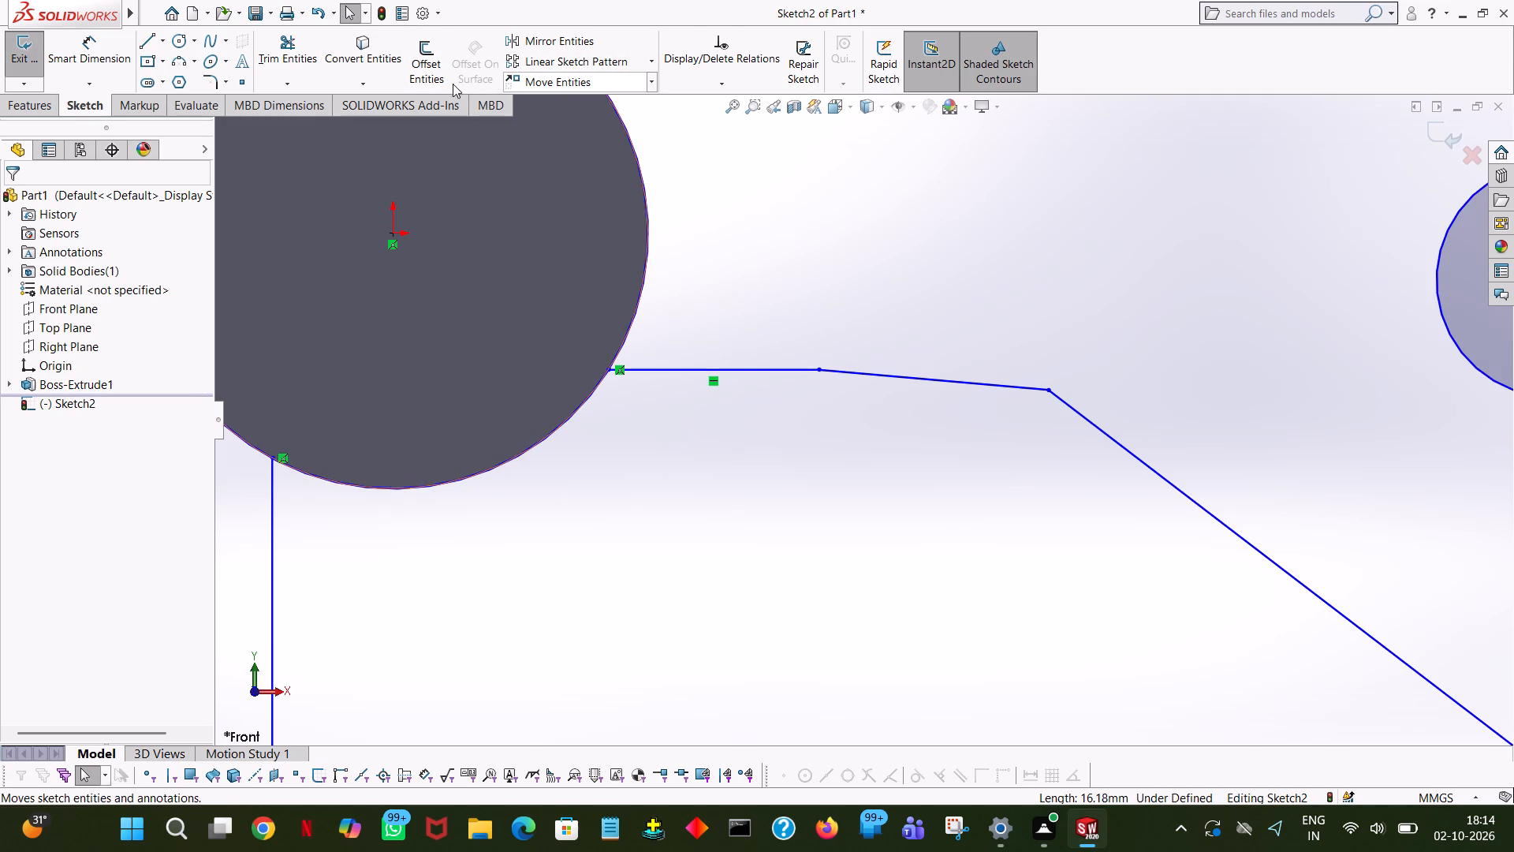
Apply a 15 mm sketch fillet at the corner where the shallow sloping line meets the long slanted line.
click(206, 73)
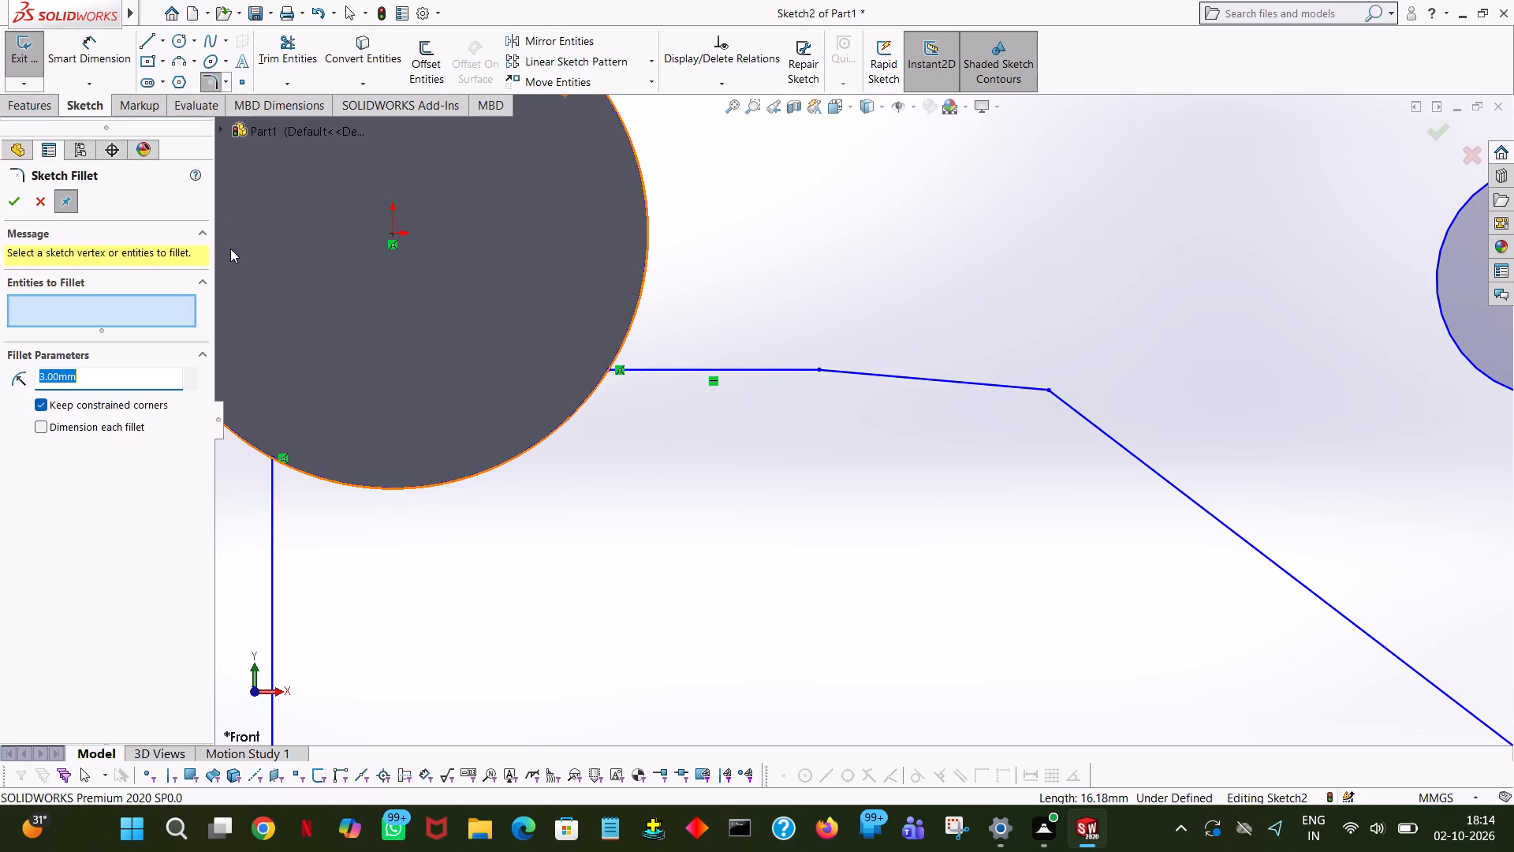
text(15)
click(865, 186)
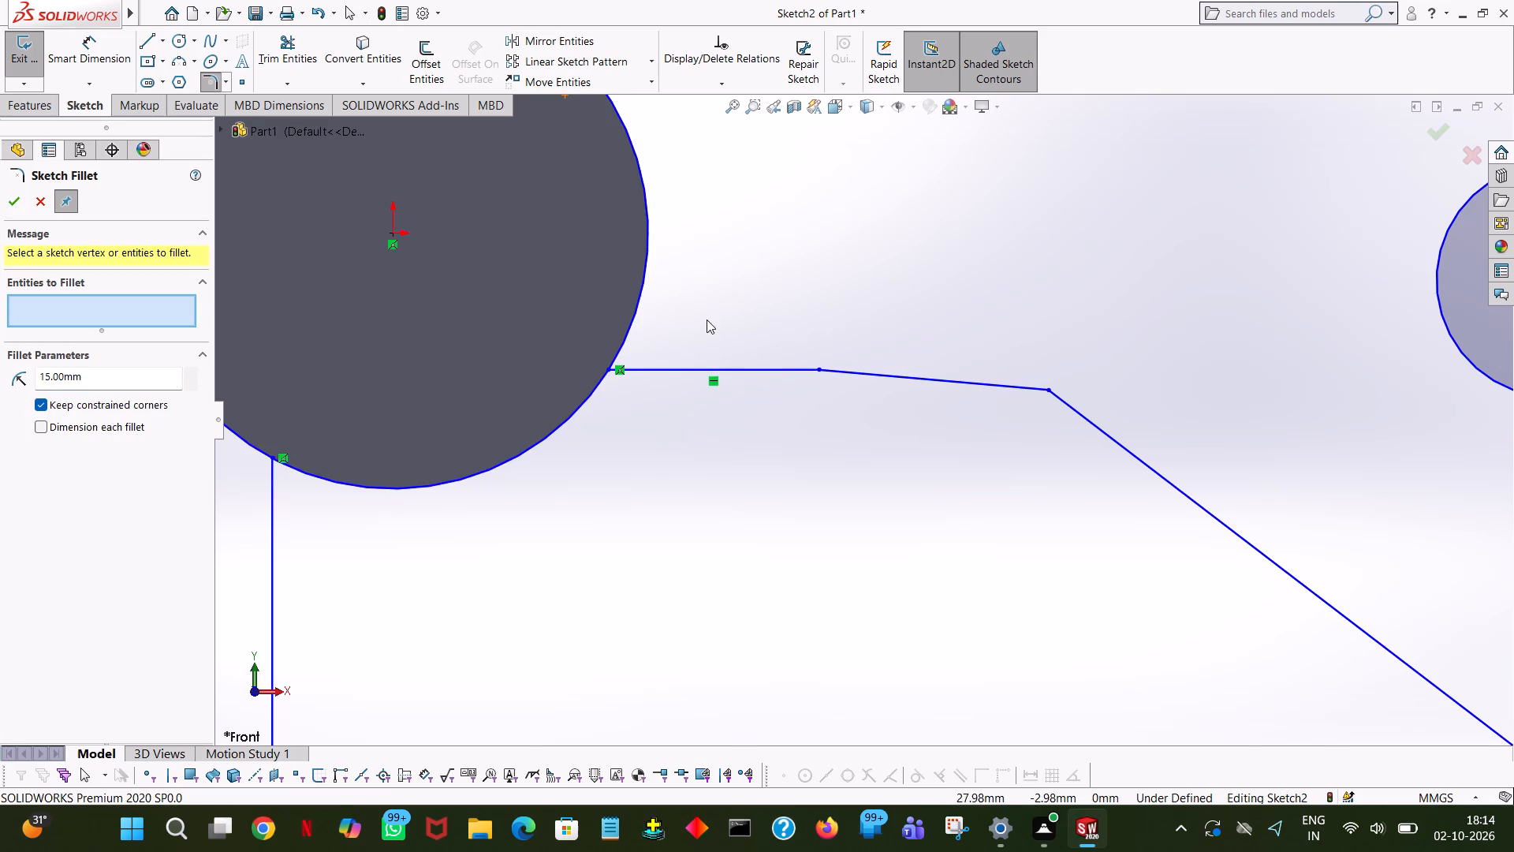
click(1052, 390)
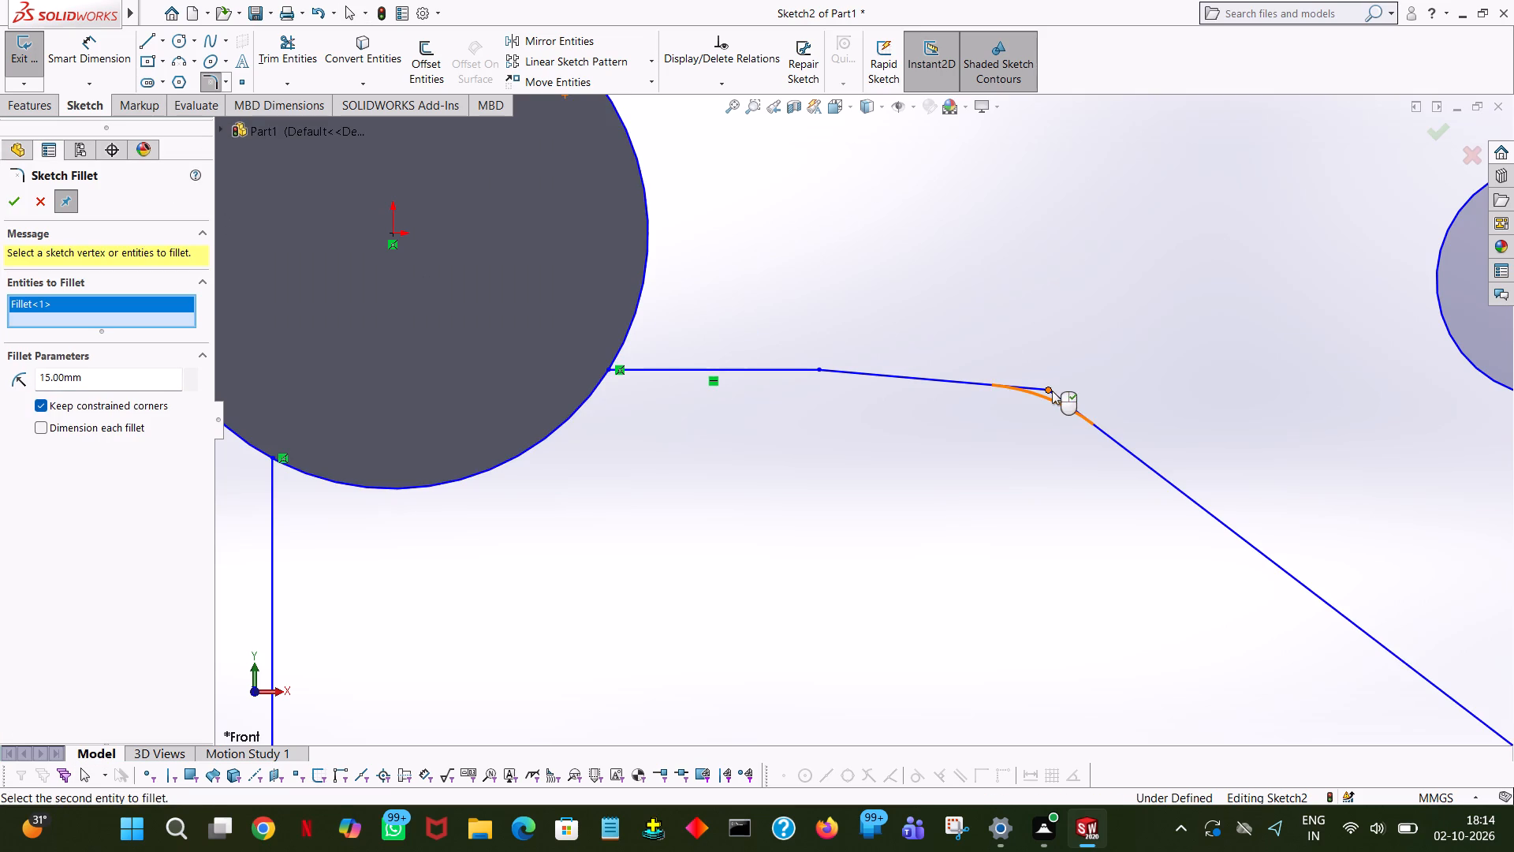
ctrl+scroll(1154, 432, down, 4)
ctrl+scroll(1154, 432, up, 5)
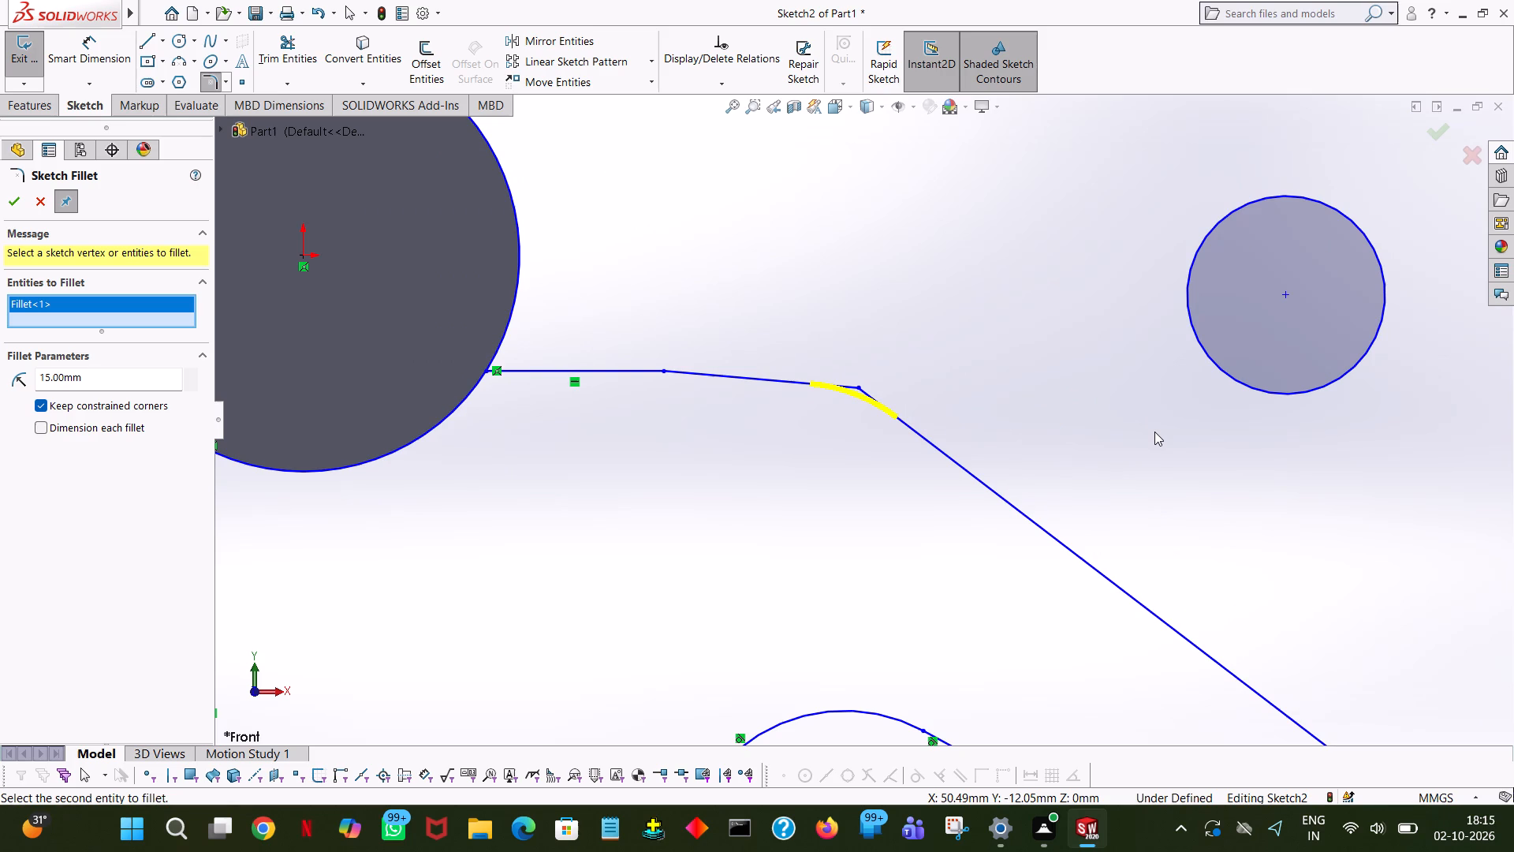
ctrl+scroll(1154, 432, down, 4)
ctrl+scroll(1154, 432, up, 8)
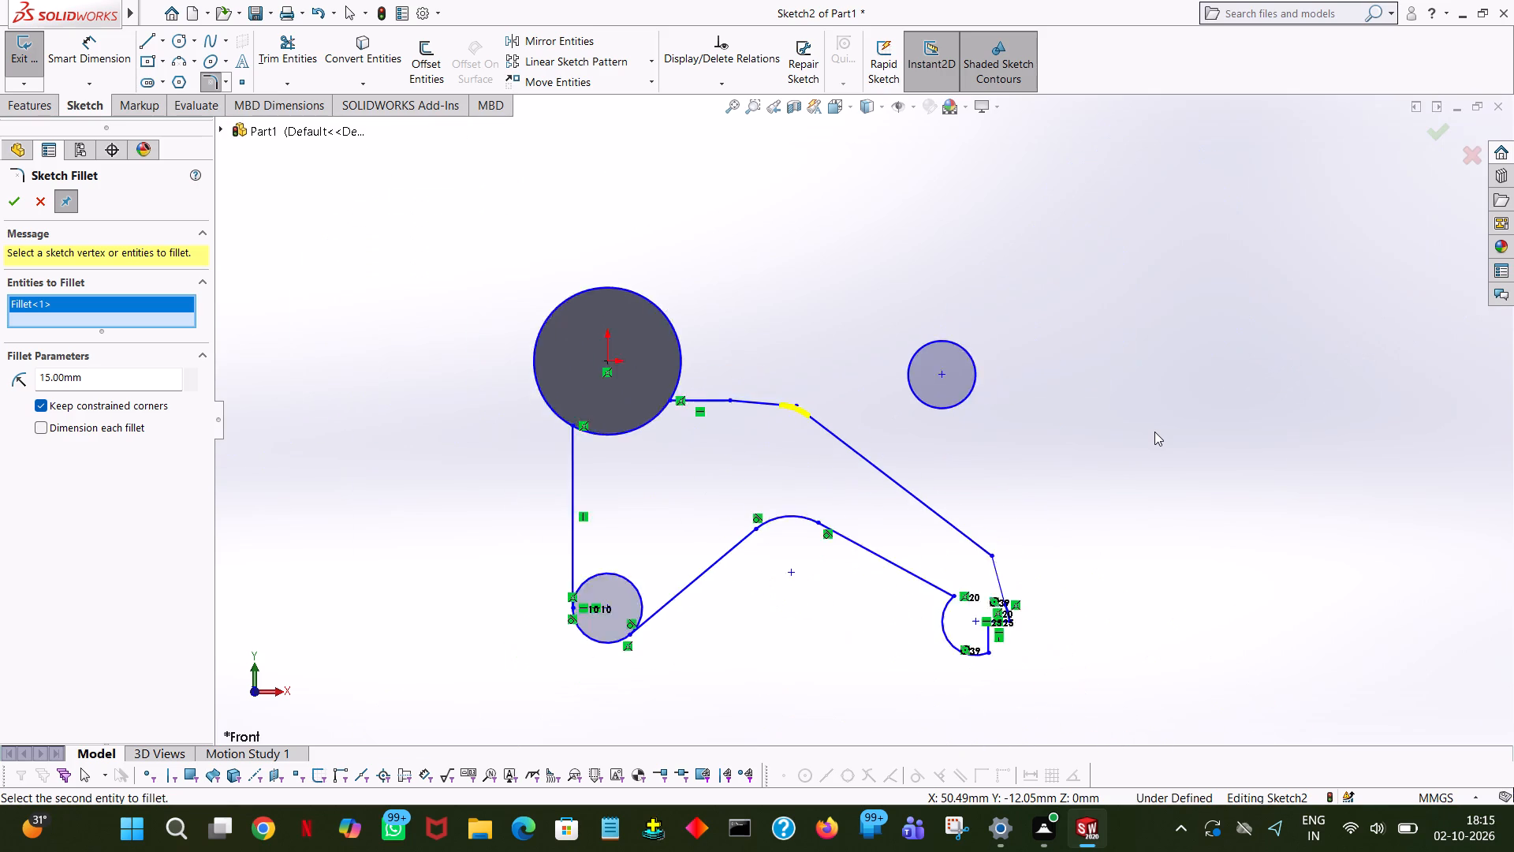
ctrl+scroll(1154, 432, up, 3)
ctrl+scroll(1159, 593, down, 1)
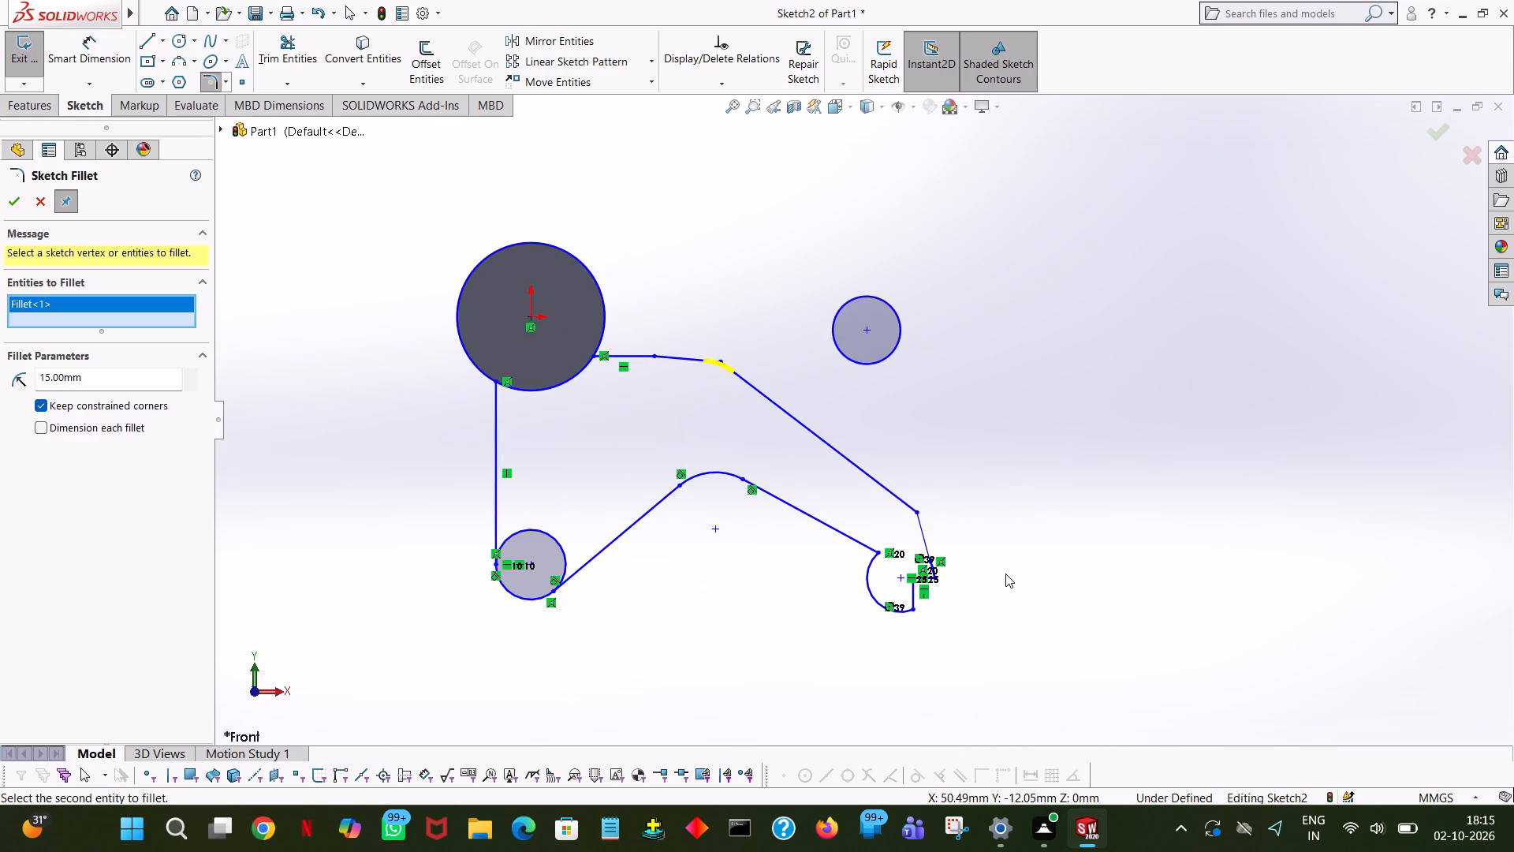
ctrl+scroll(1005, 574, down, 1)
ctrl+scroll(933, 571, down, 1)
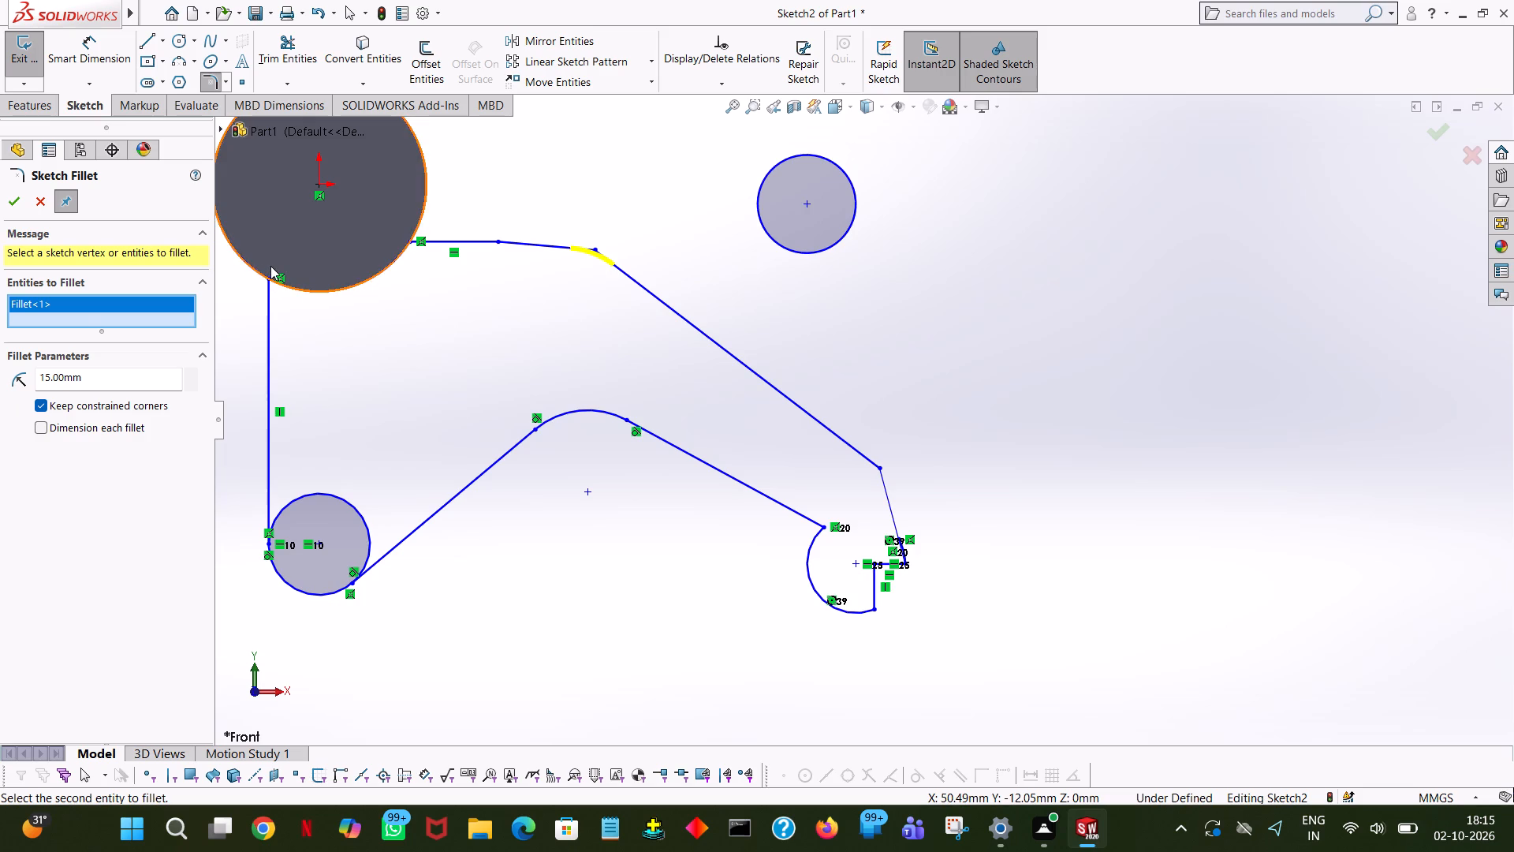
ctrl+scroll(270, 266, down, 5)
click(469, 343)
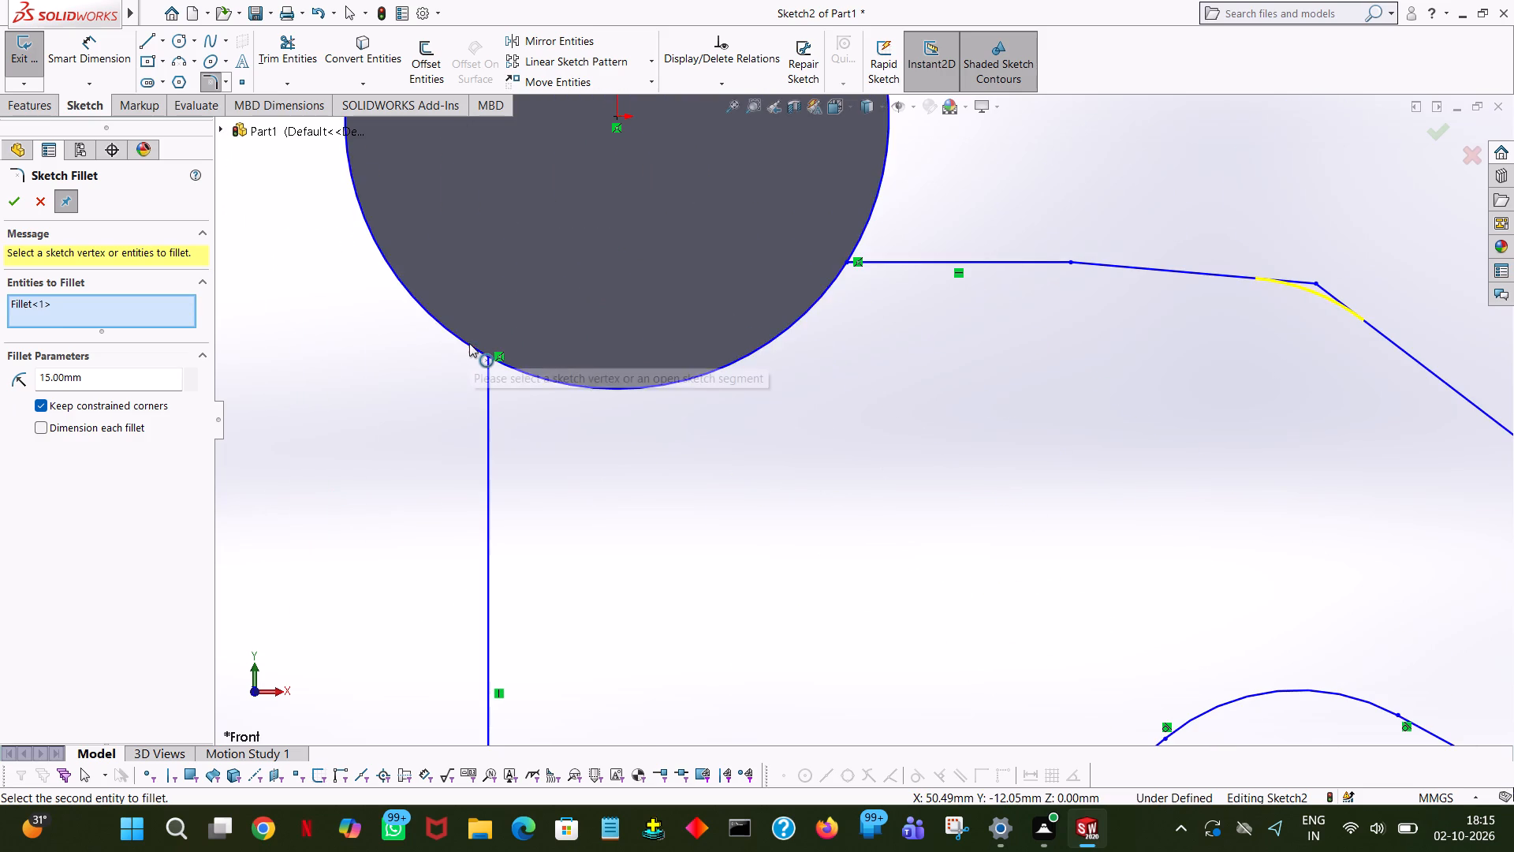
click(484, 386)
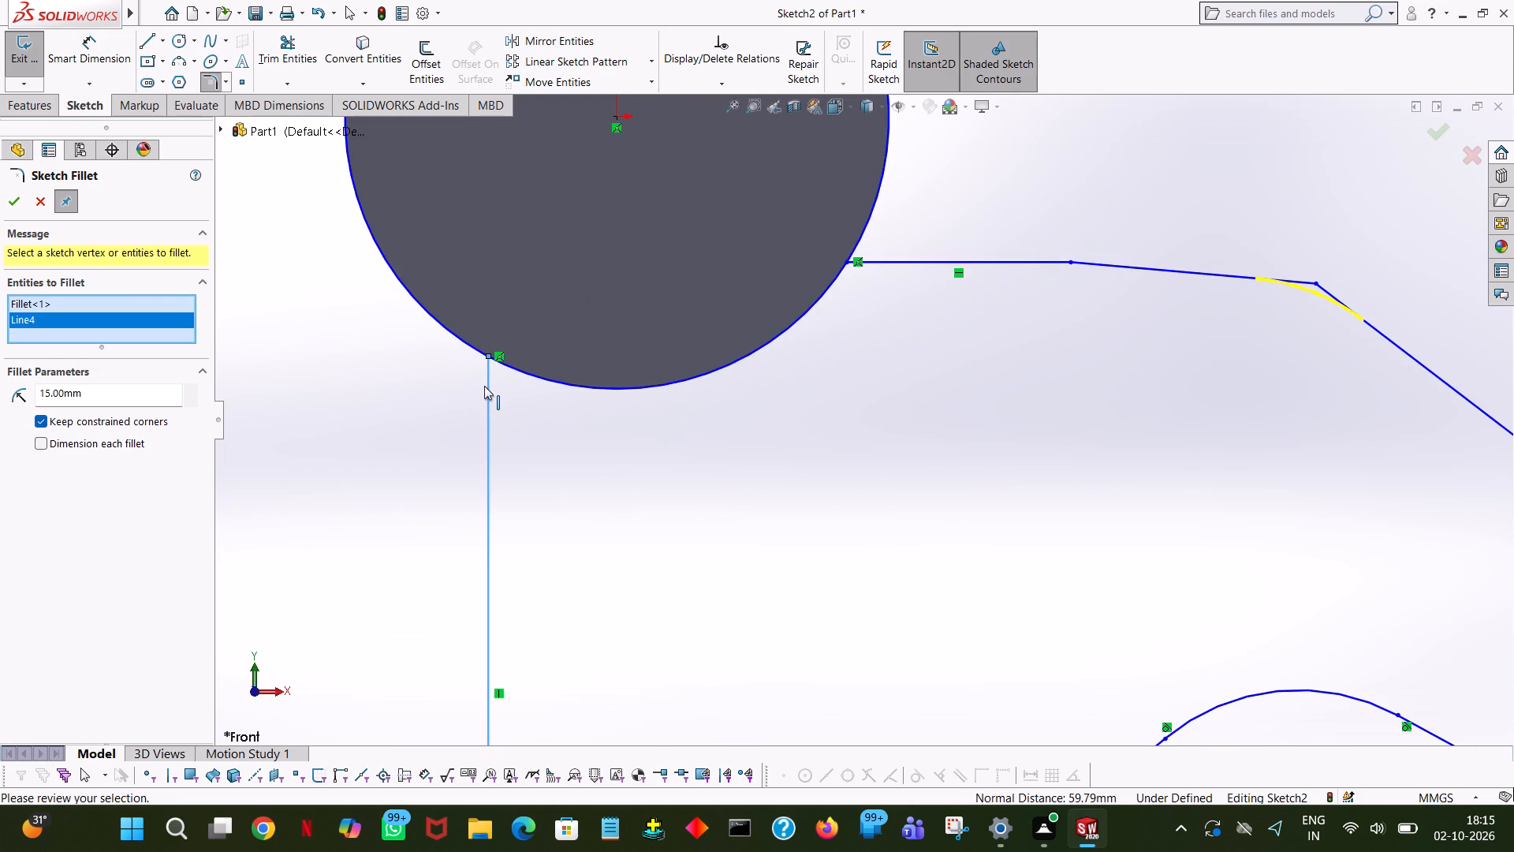
click(0, 204)
click(6, 205)
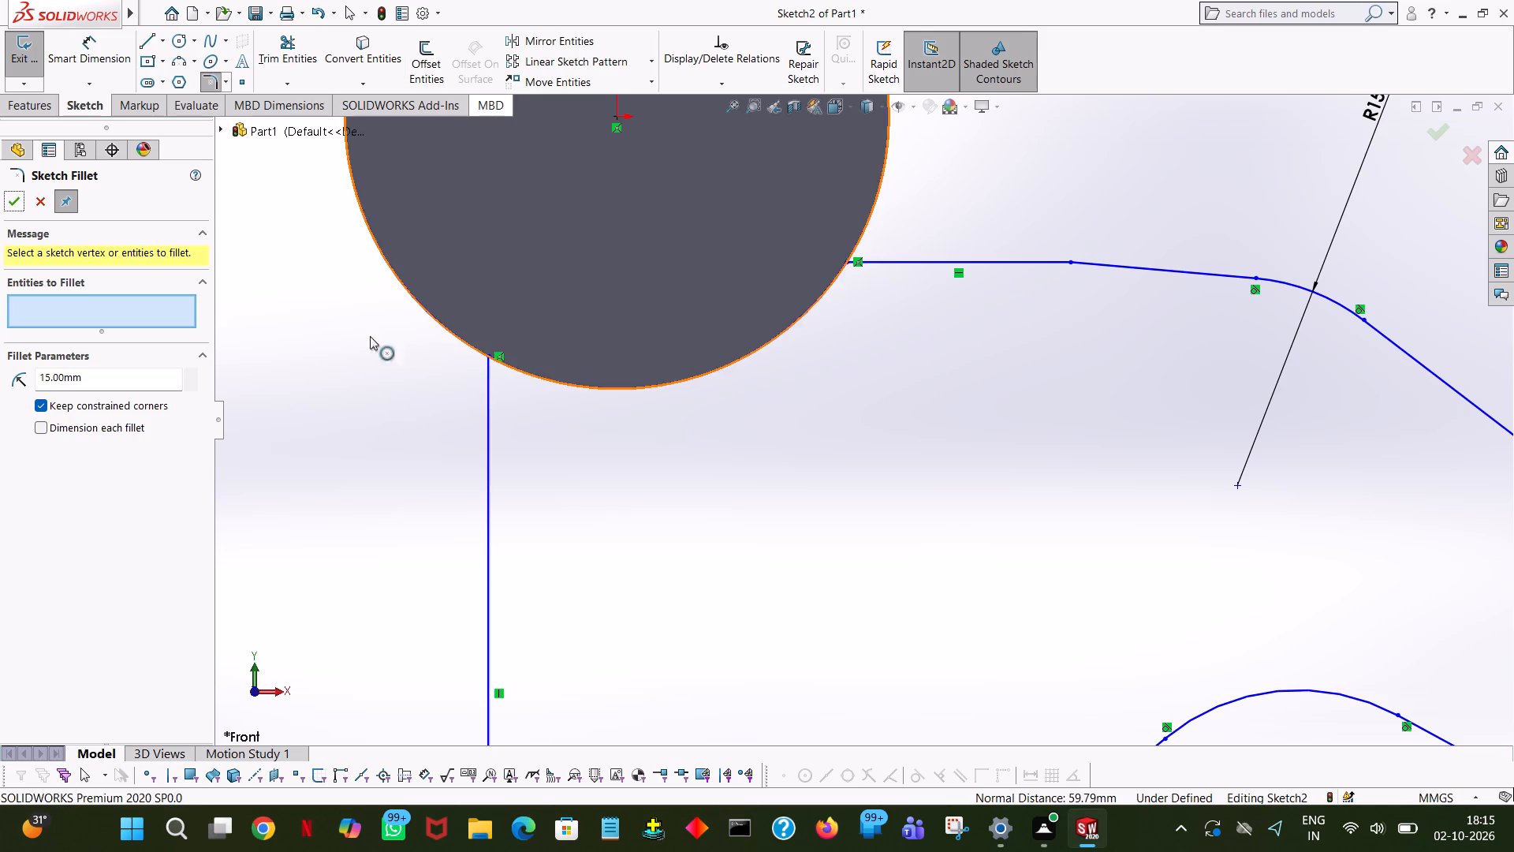
click(8, 201)
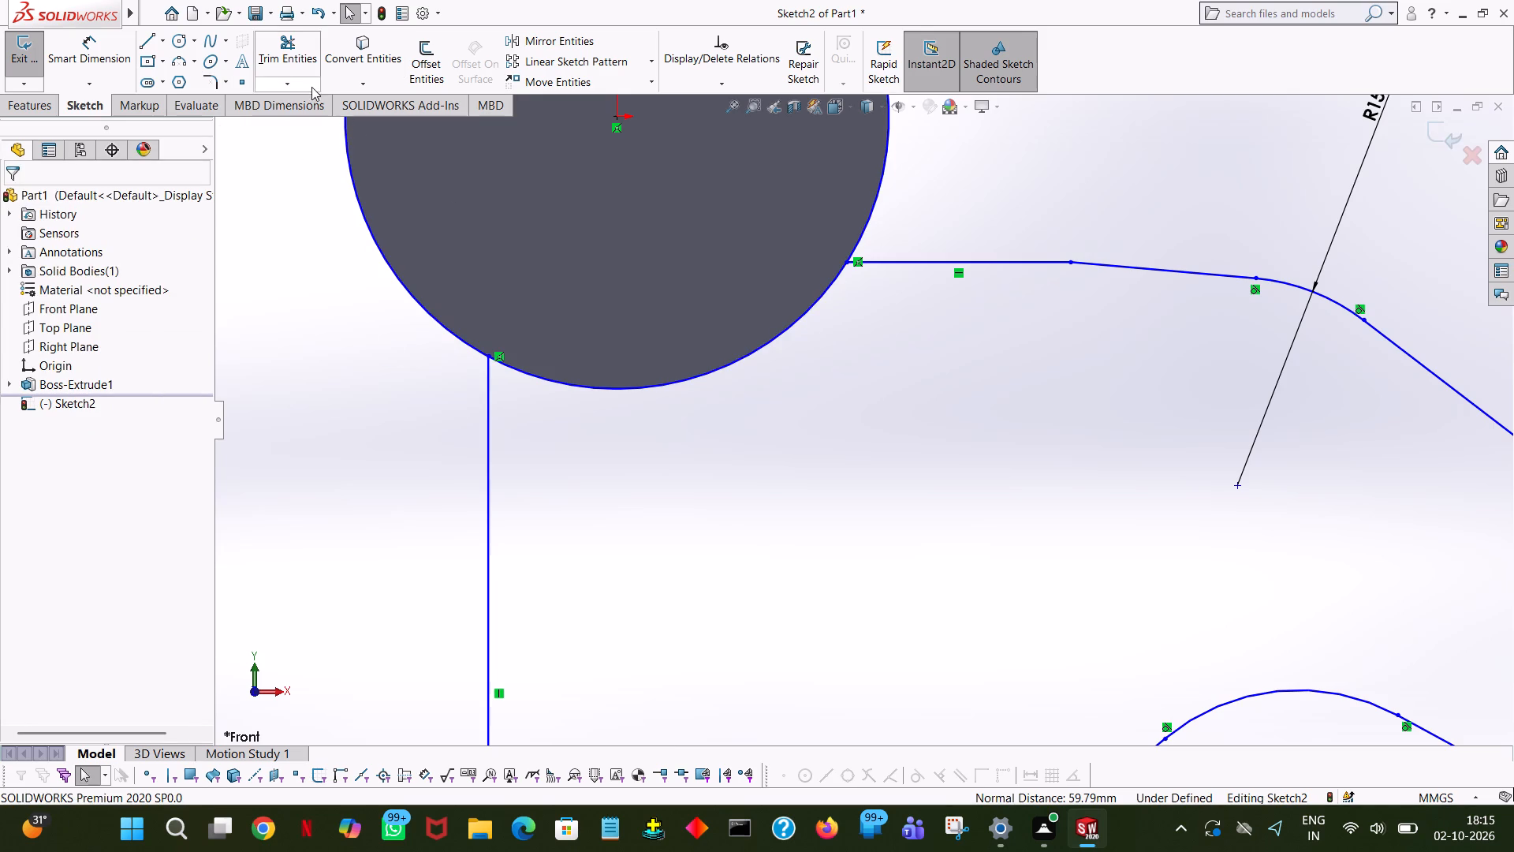
Dimension the length of the vertical line between the boss-sized circle and the lower circle.
click(96, 77)
click(371, 491)
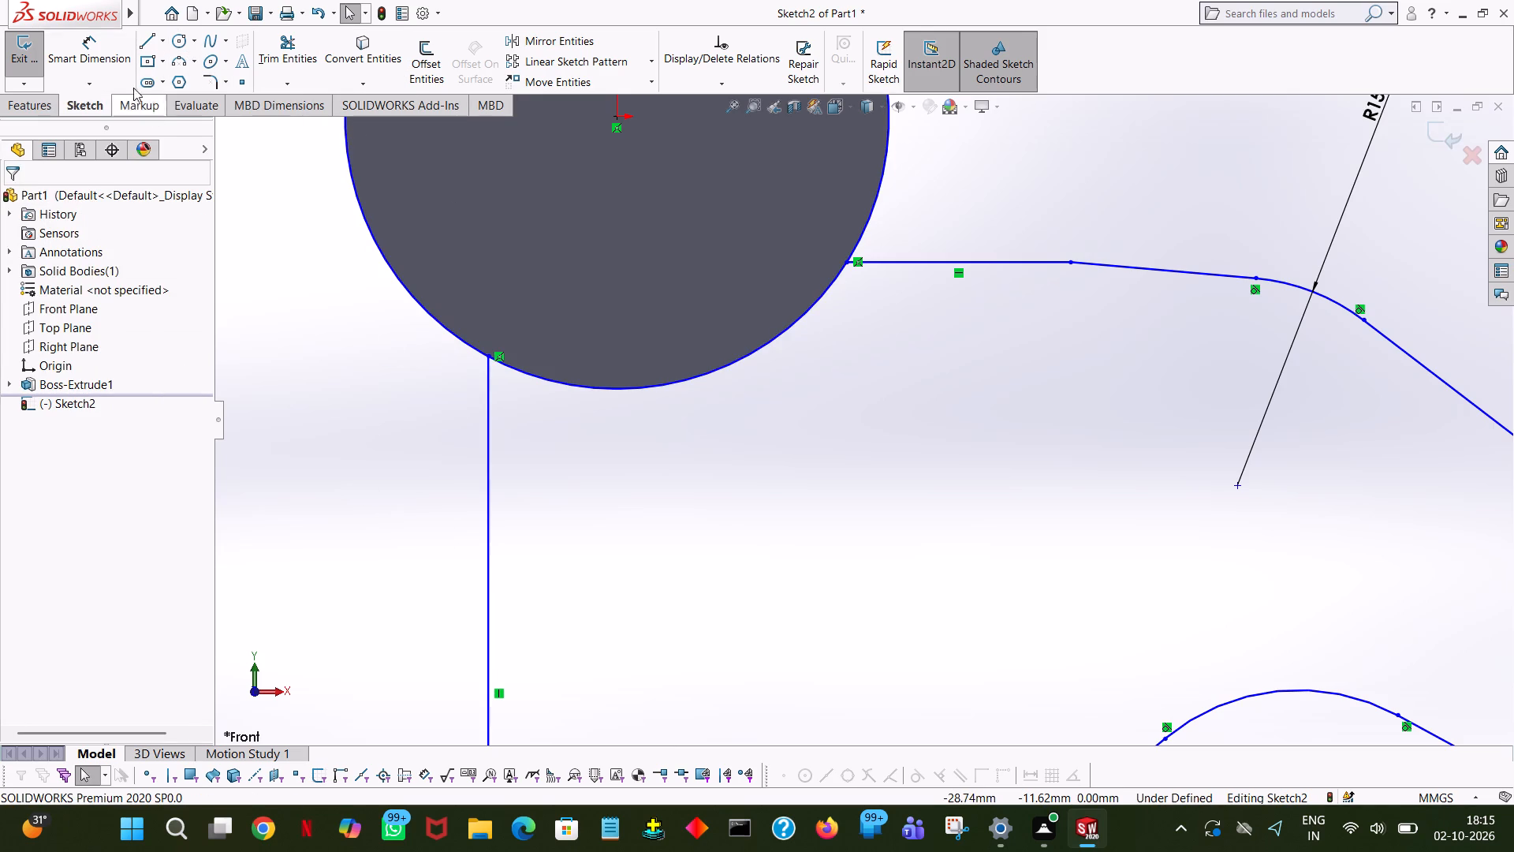
click(99, 47)
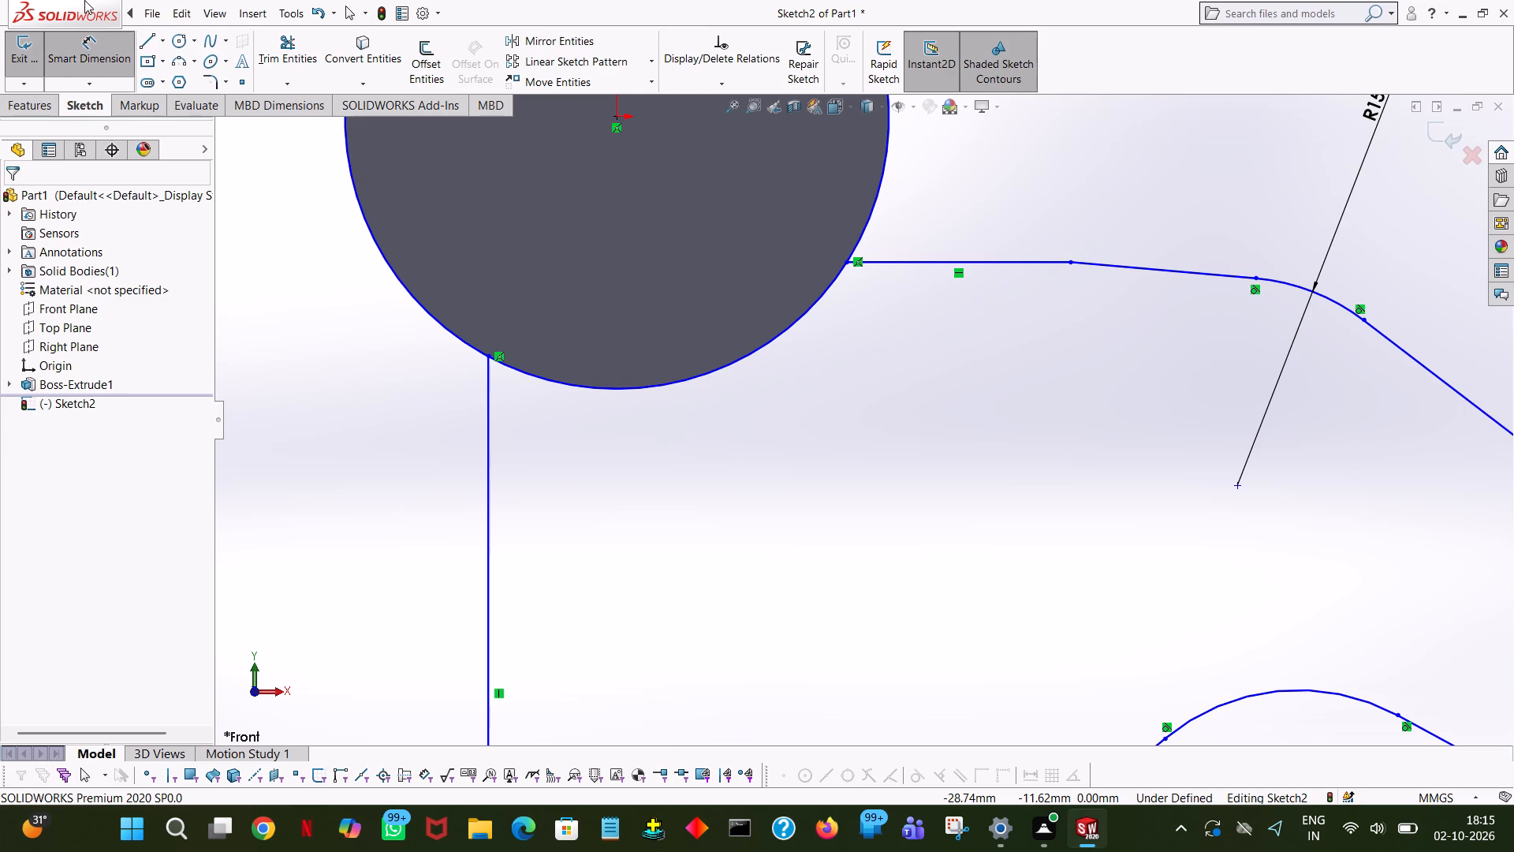
ctrl+scroll(568, 447, down, 4)
click(425, 409)
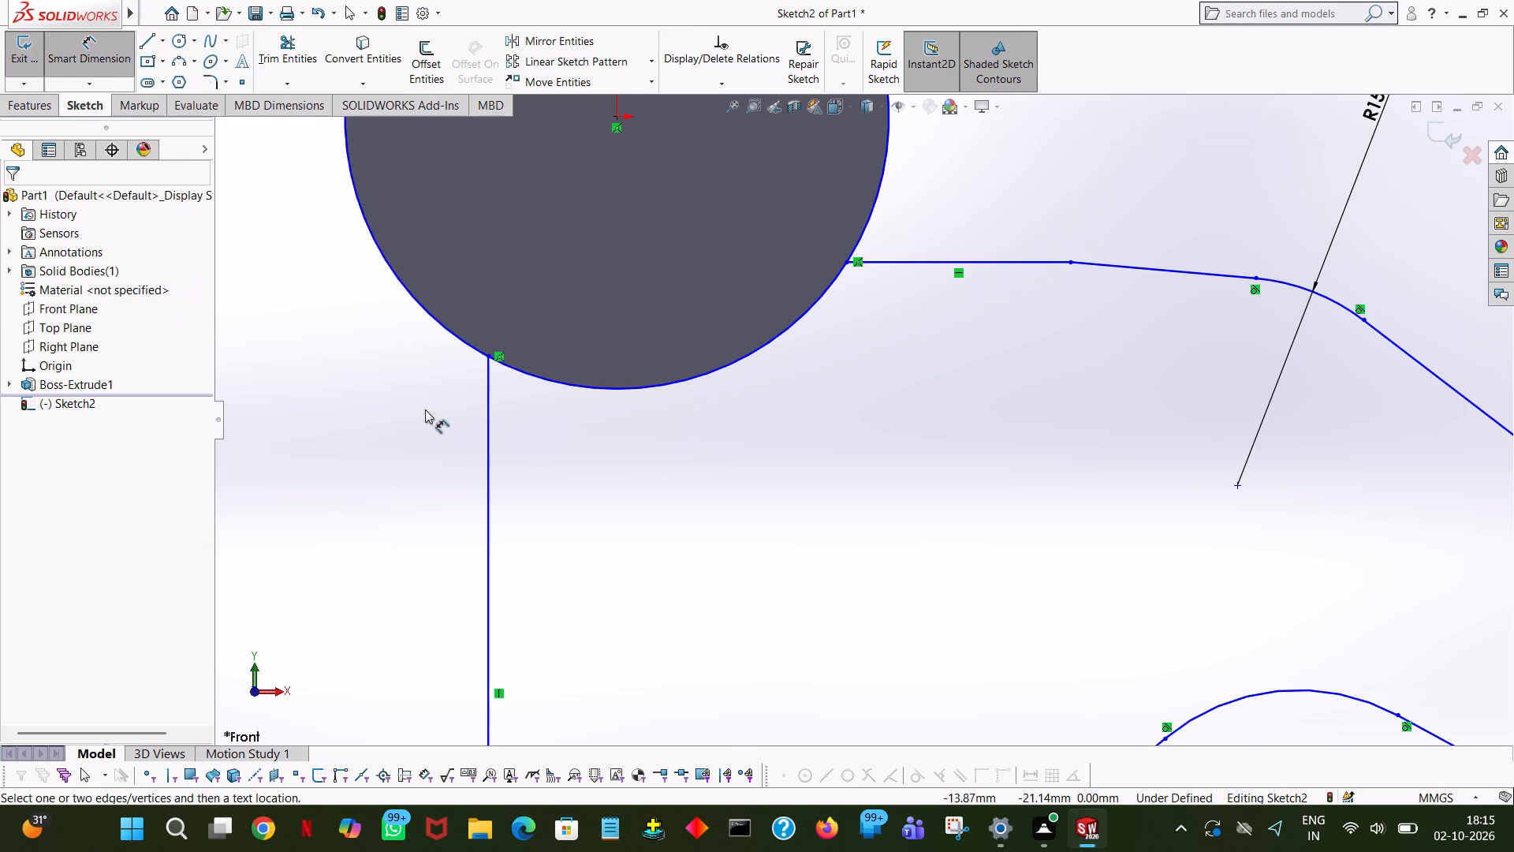
ctrl+scroll(434, 440, down, 3)
ctrl+scroll(434, 440, up, 9)
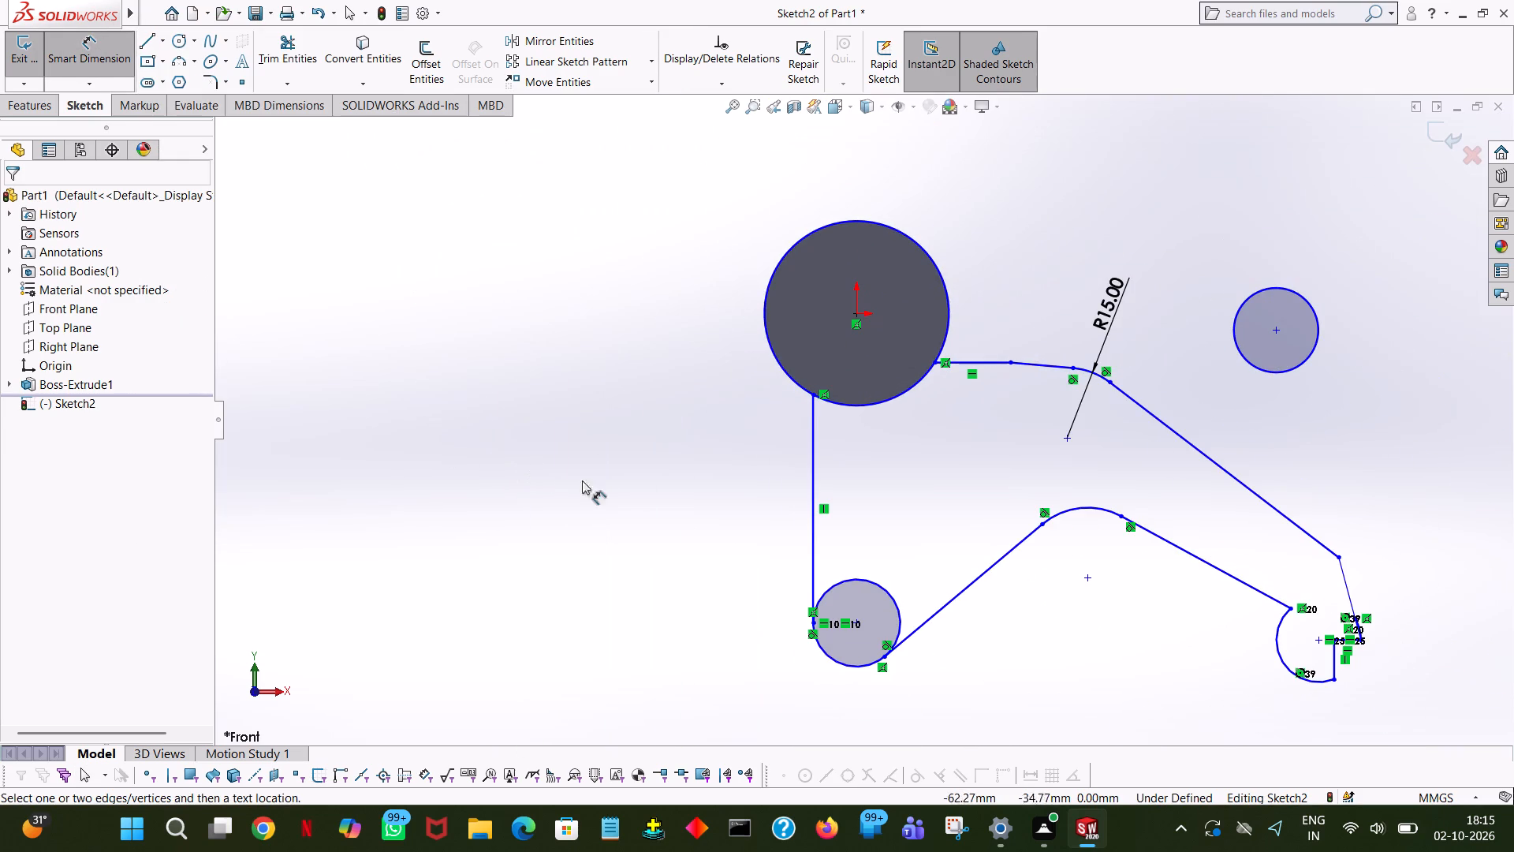
ctrl+scroll(797, 515, down, 1)
ctrl+click(818, 508)
ctrl+click(762, 504)
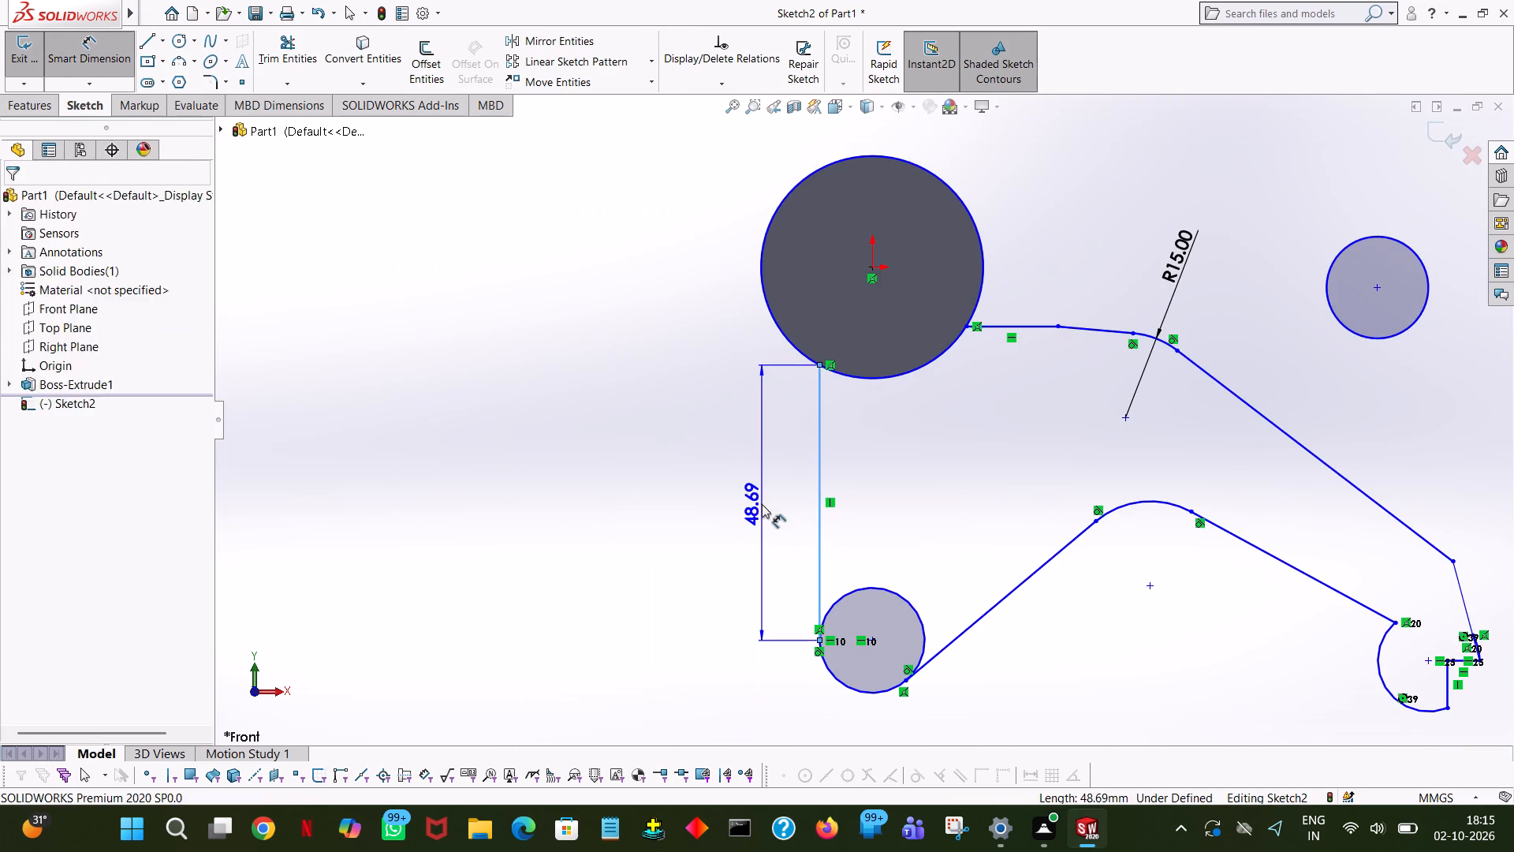
ctrl+click(633, 511)
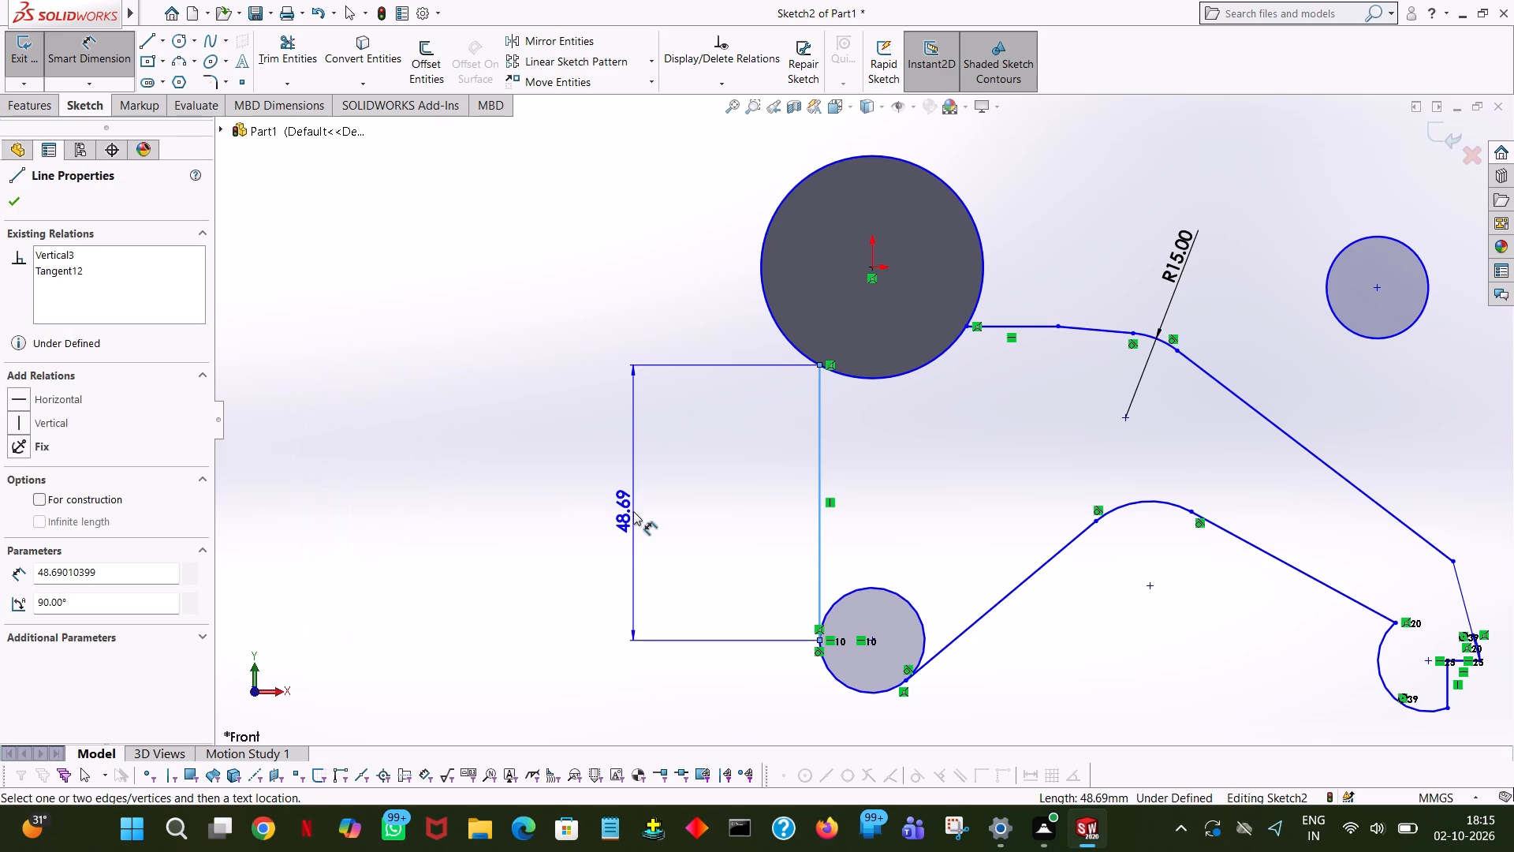
ctrl+click(630, 503)
click(630, 503)
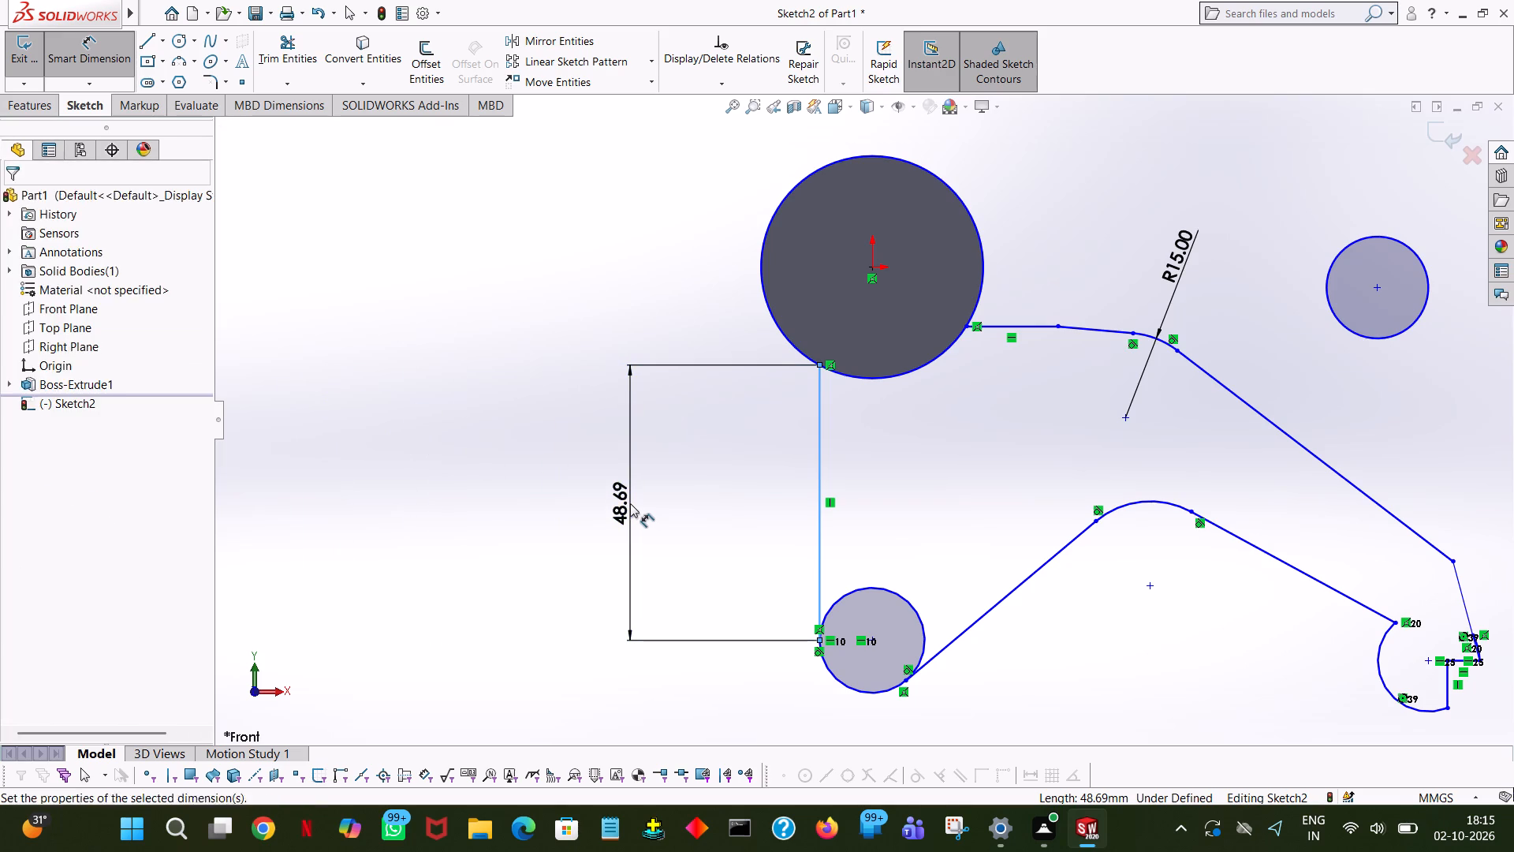
click(564, 485)
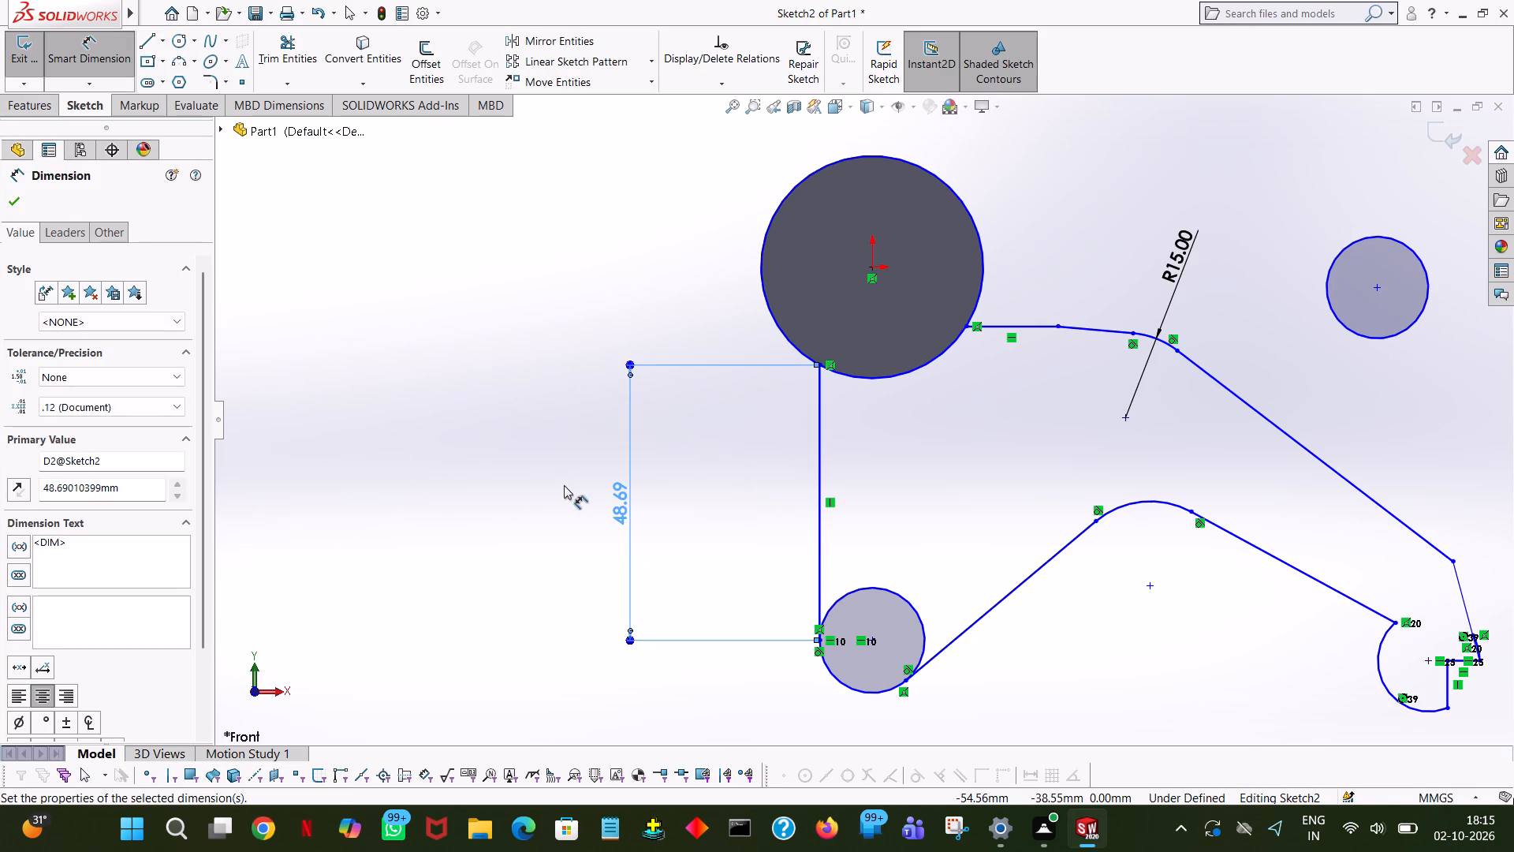
click(564, 485)
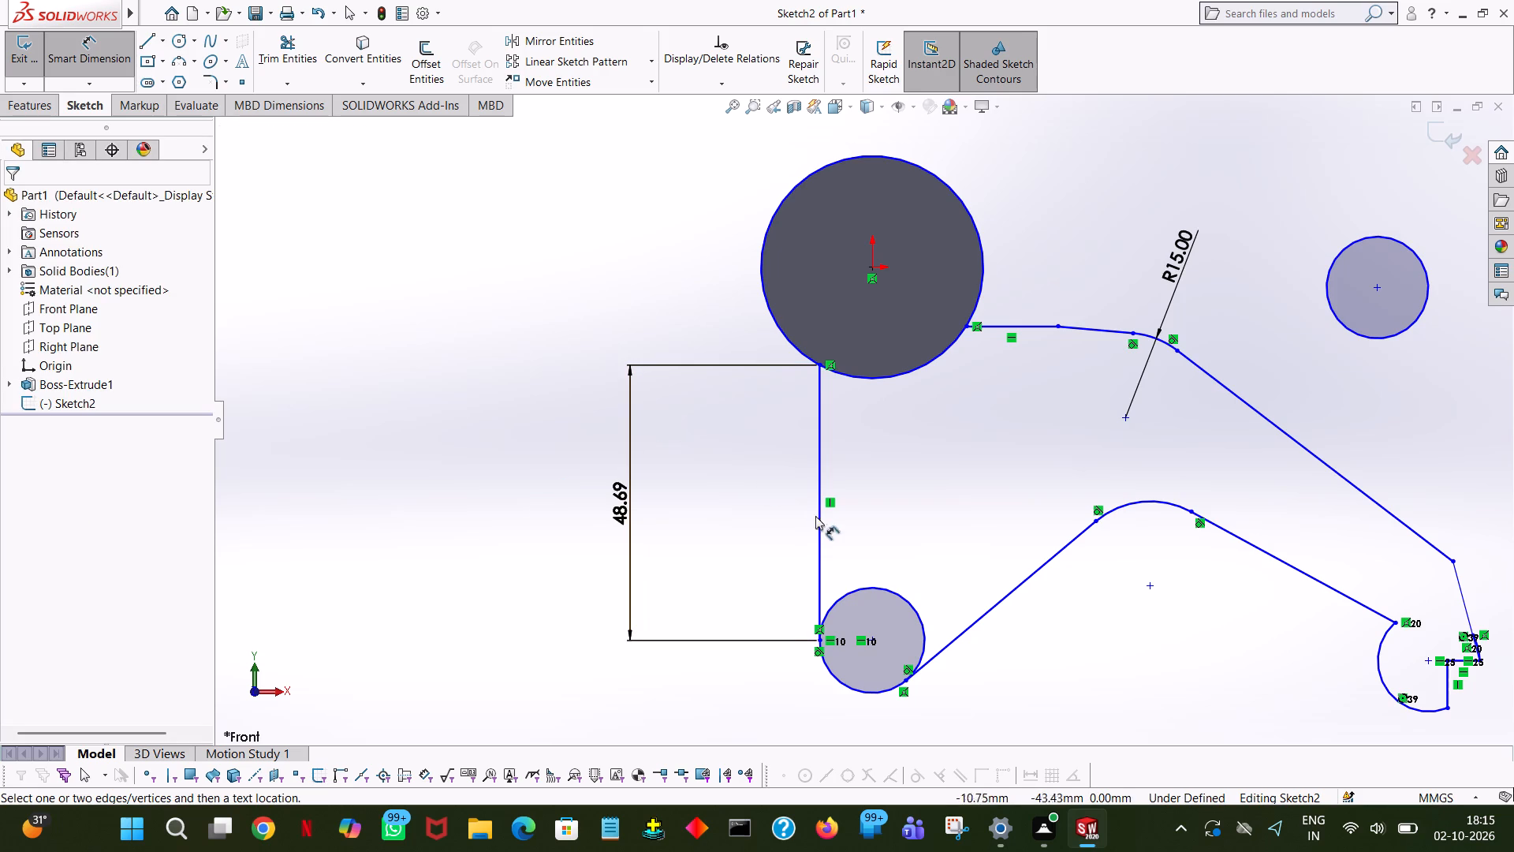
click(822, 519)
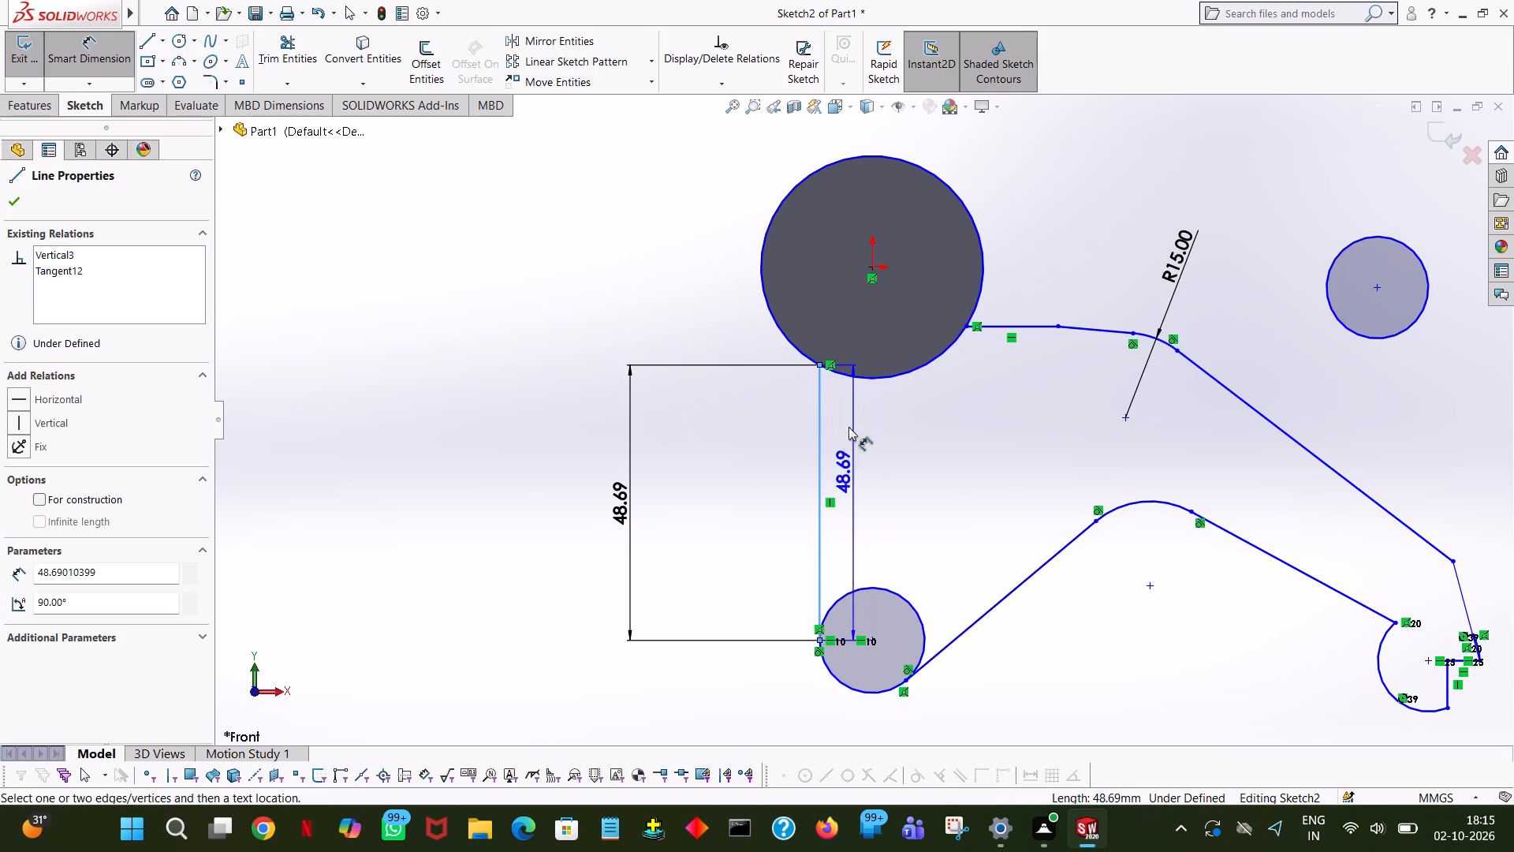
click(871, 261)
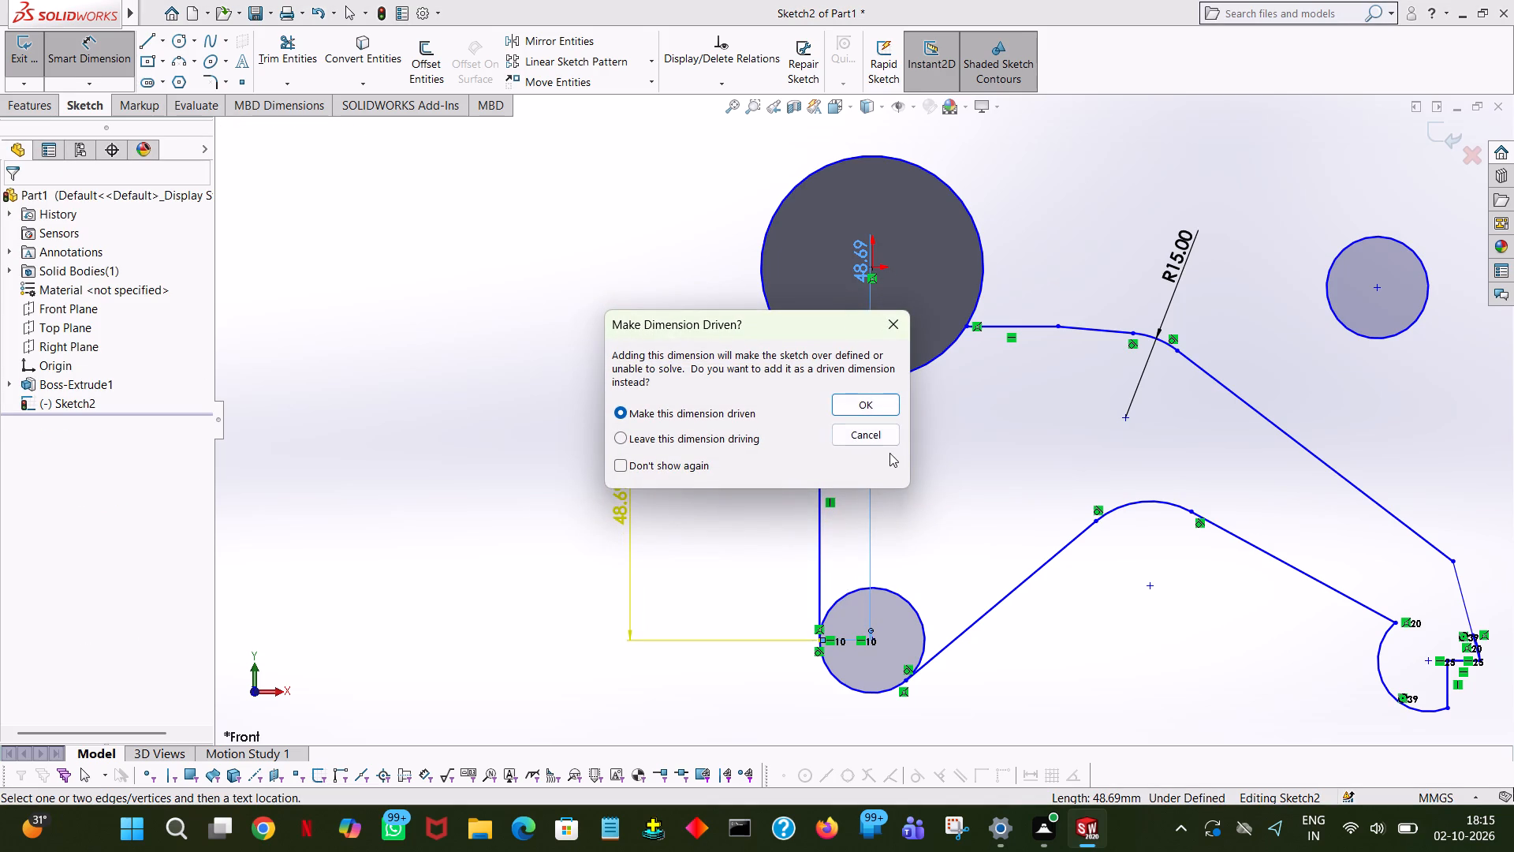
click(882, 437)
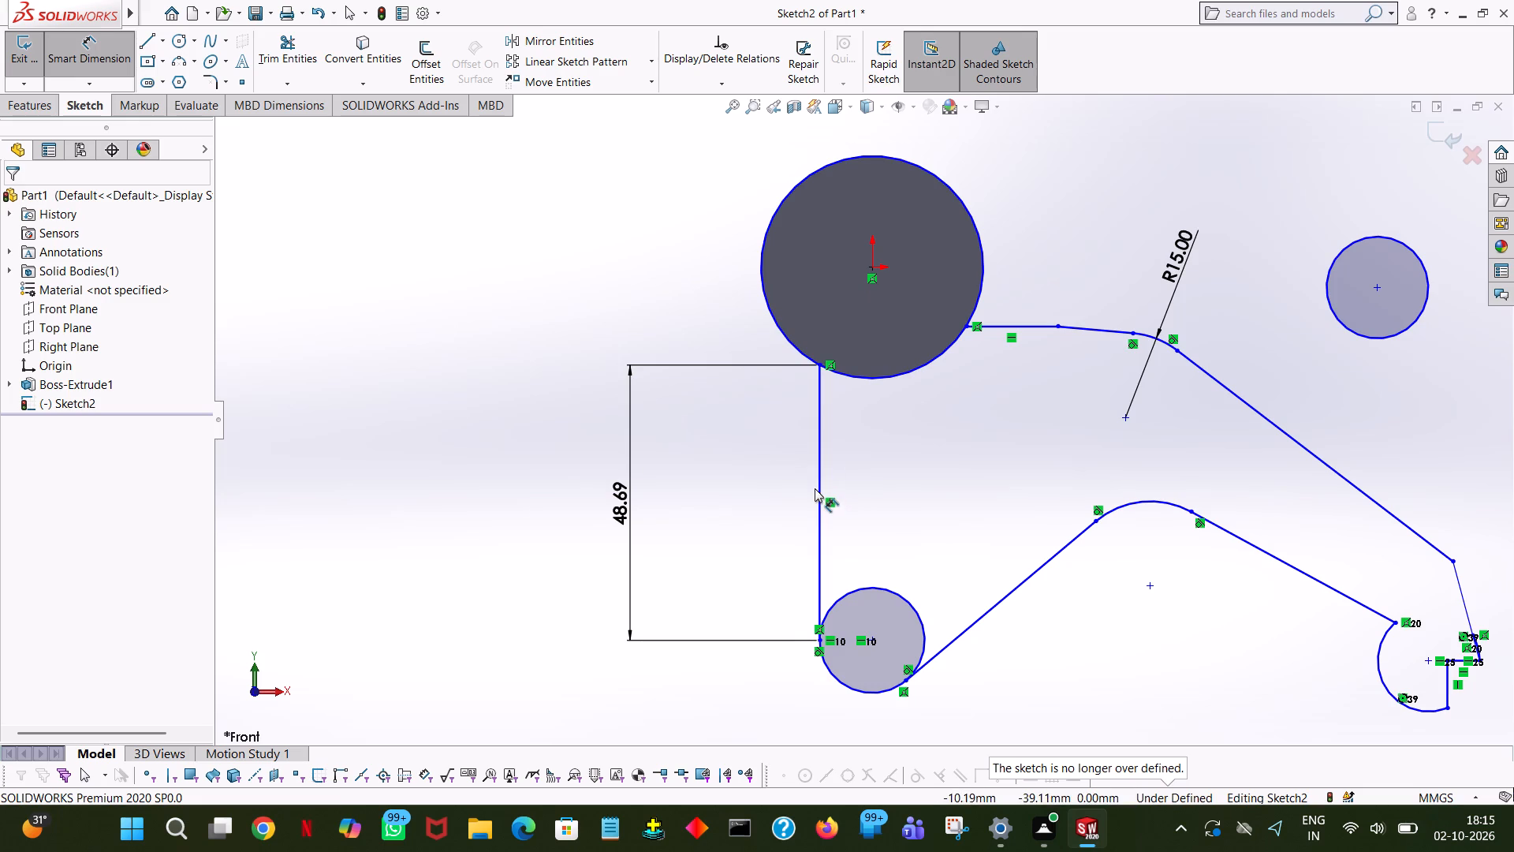
Dimension the horizontal distance from the vertical line to the origin, keeping the distance as drawn.
click(818, 488)
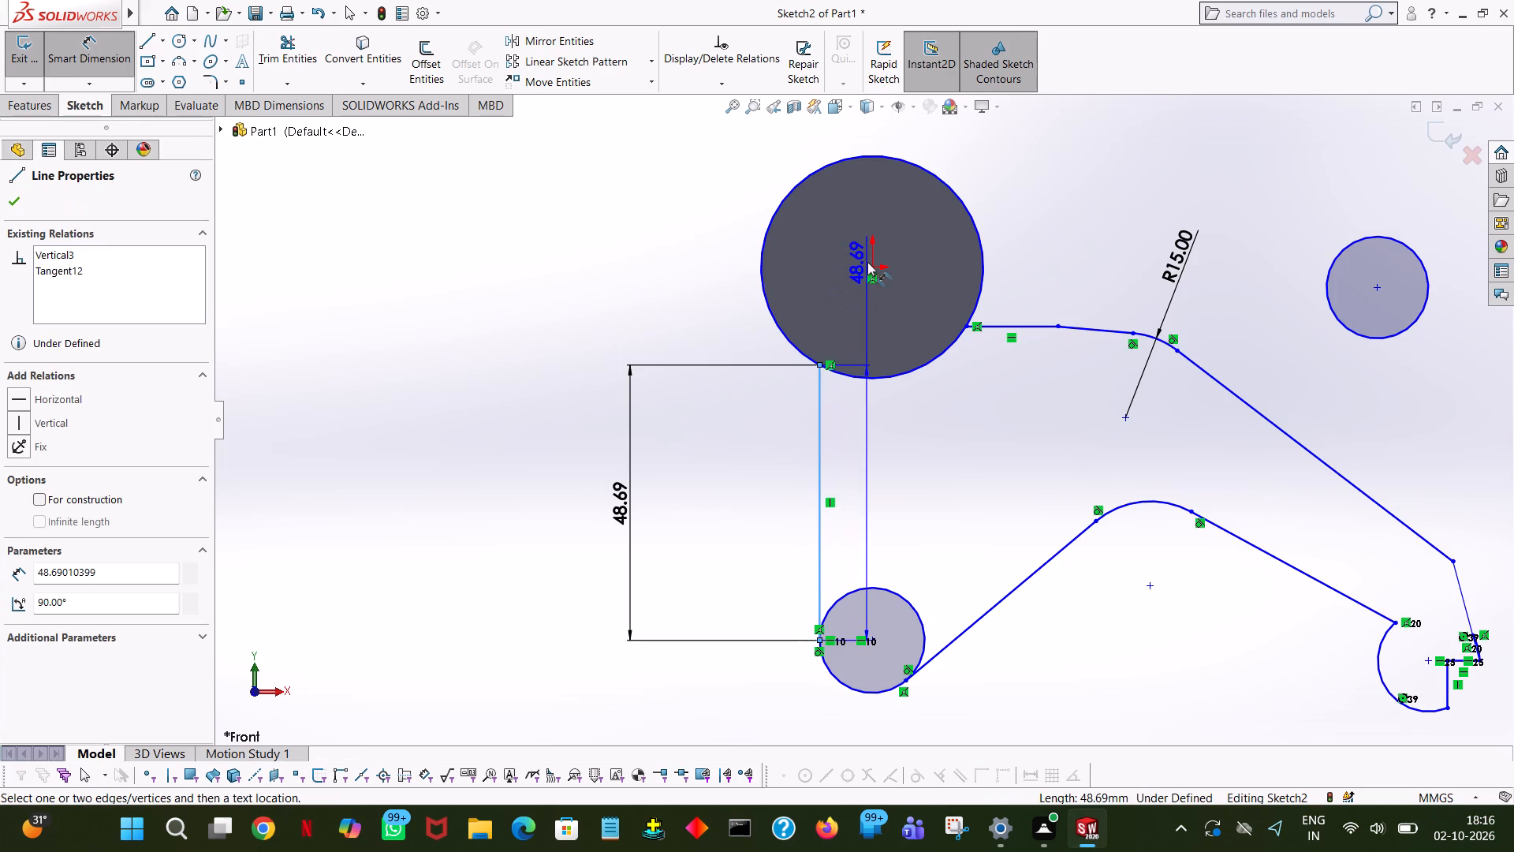
click(873, 264)
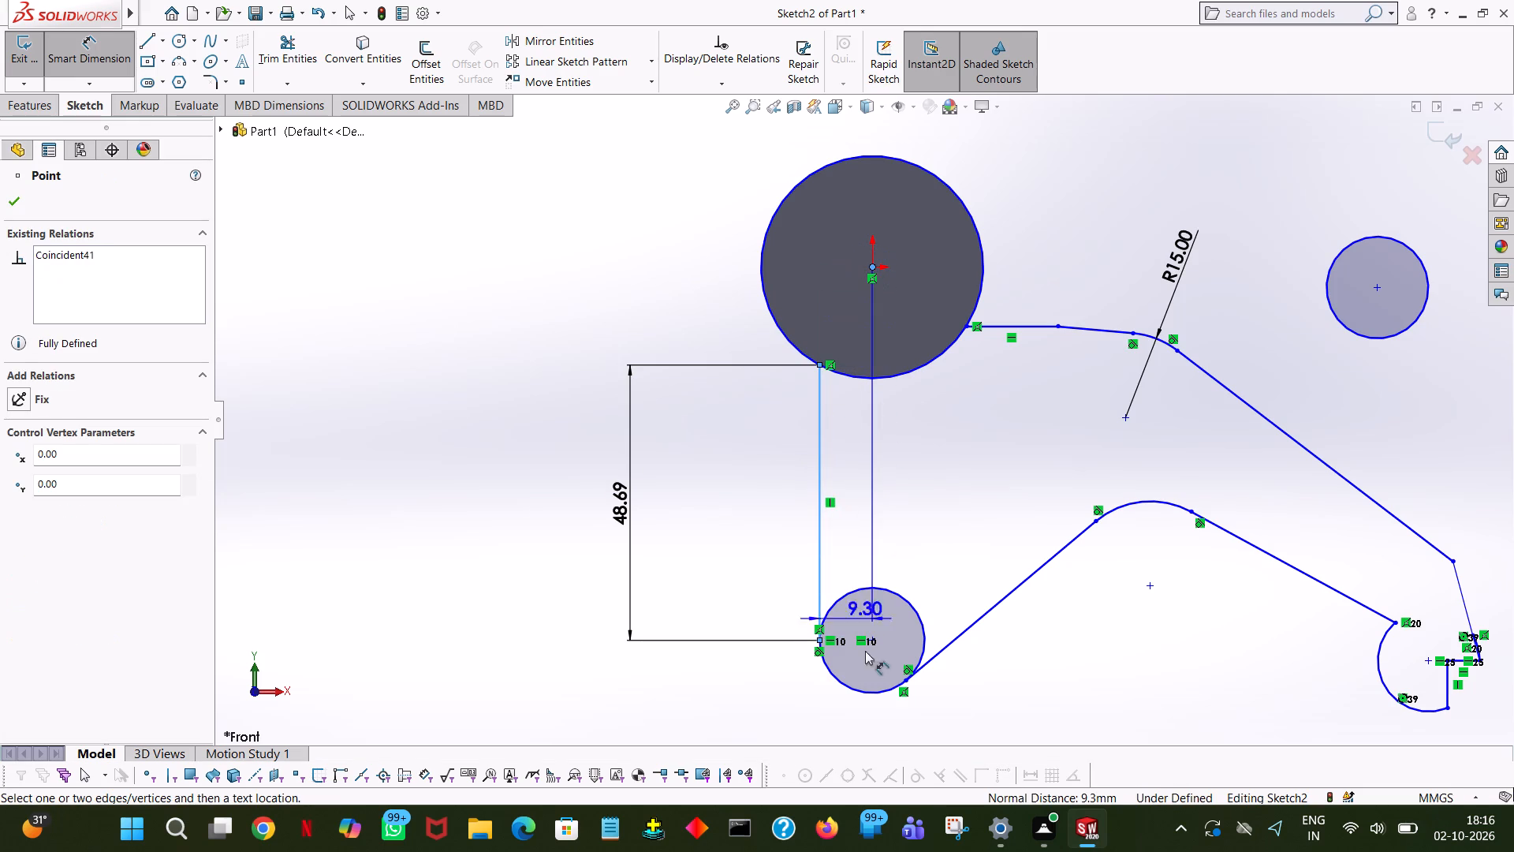
click(866, 723)
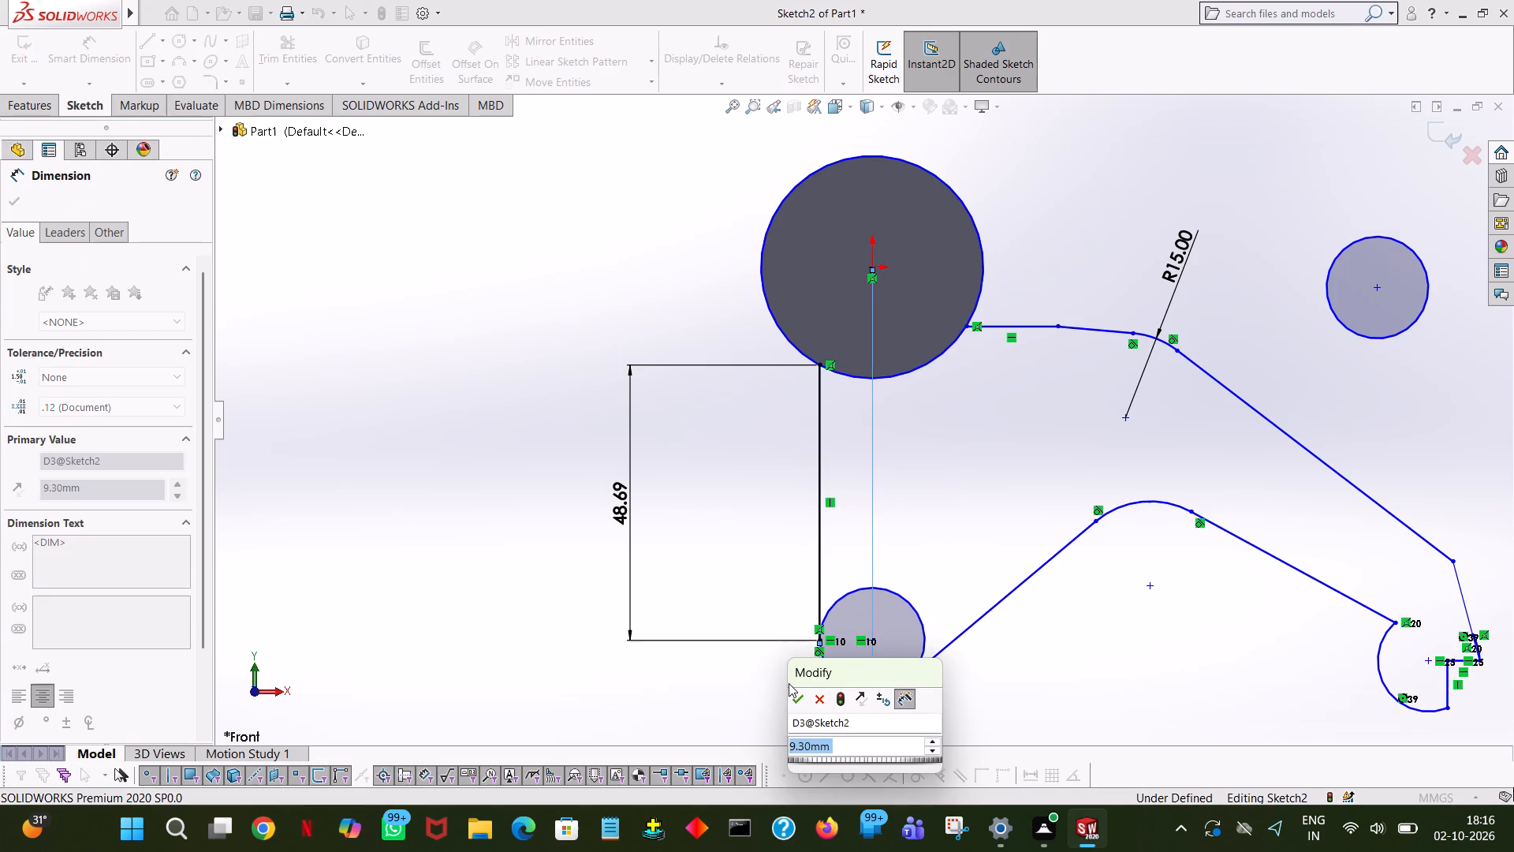
click(792, 693)
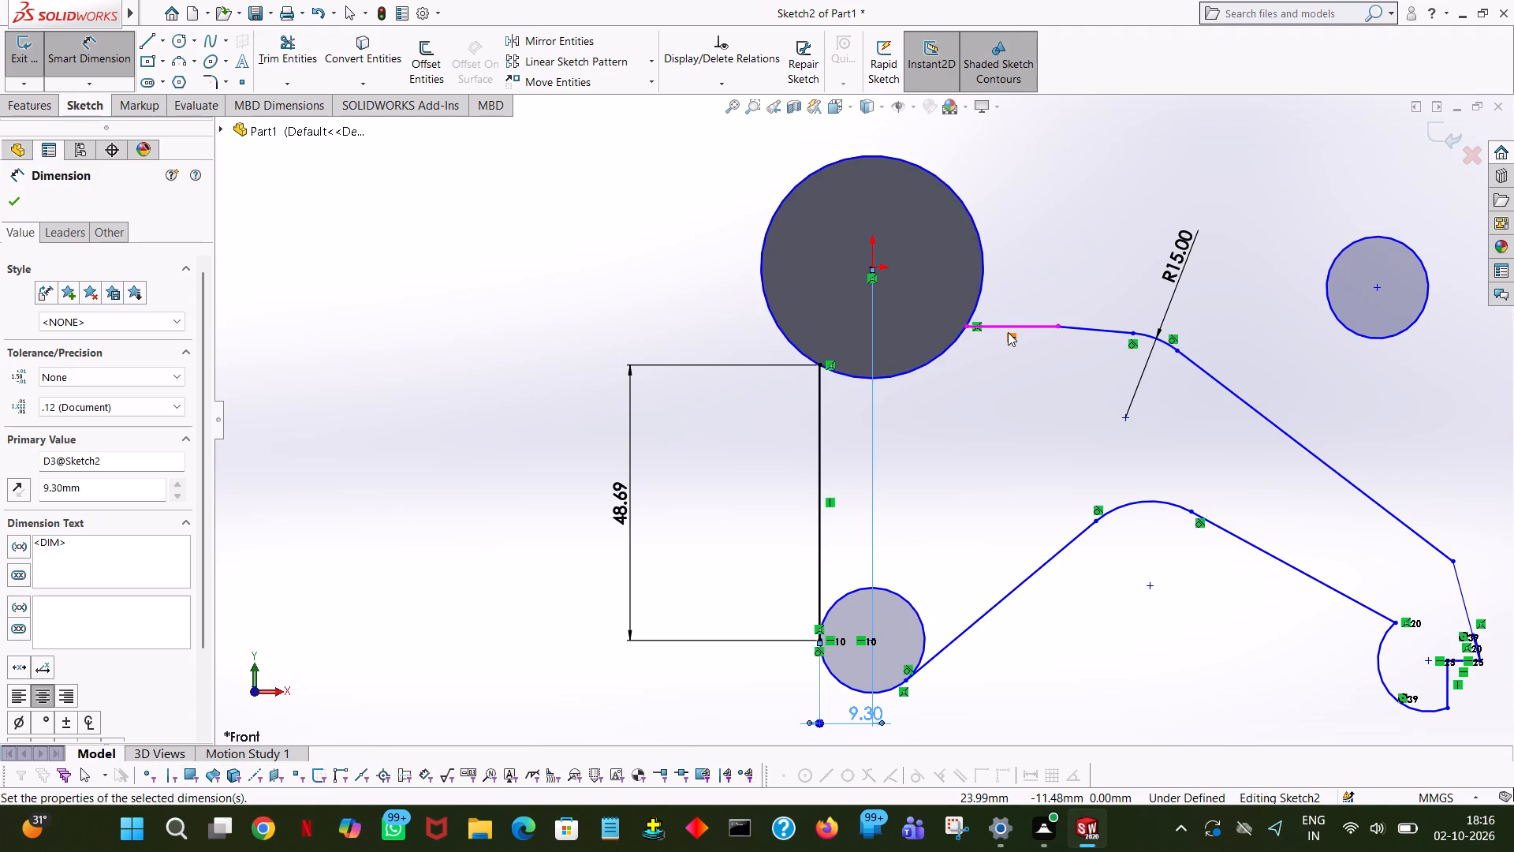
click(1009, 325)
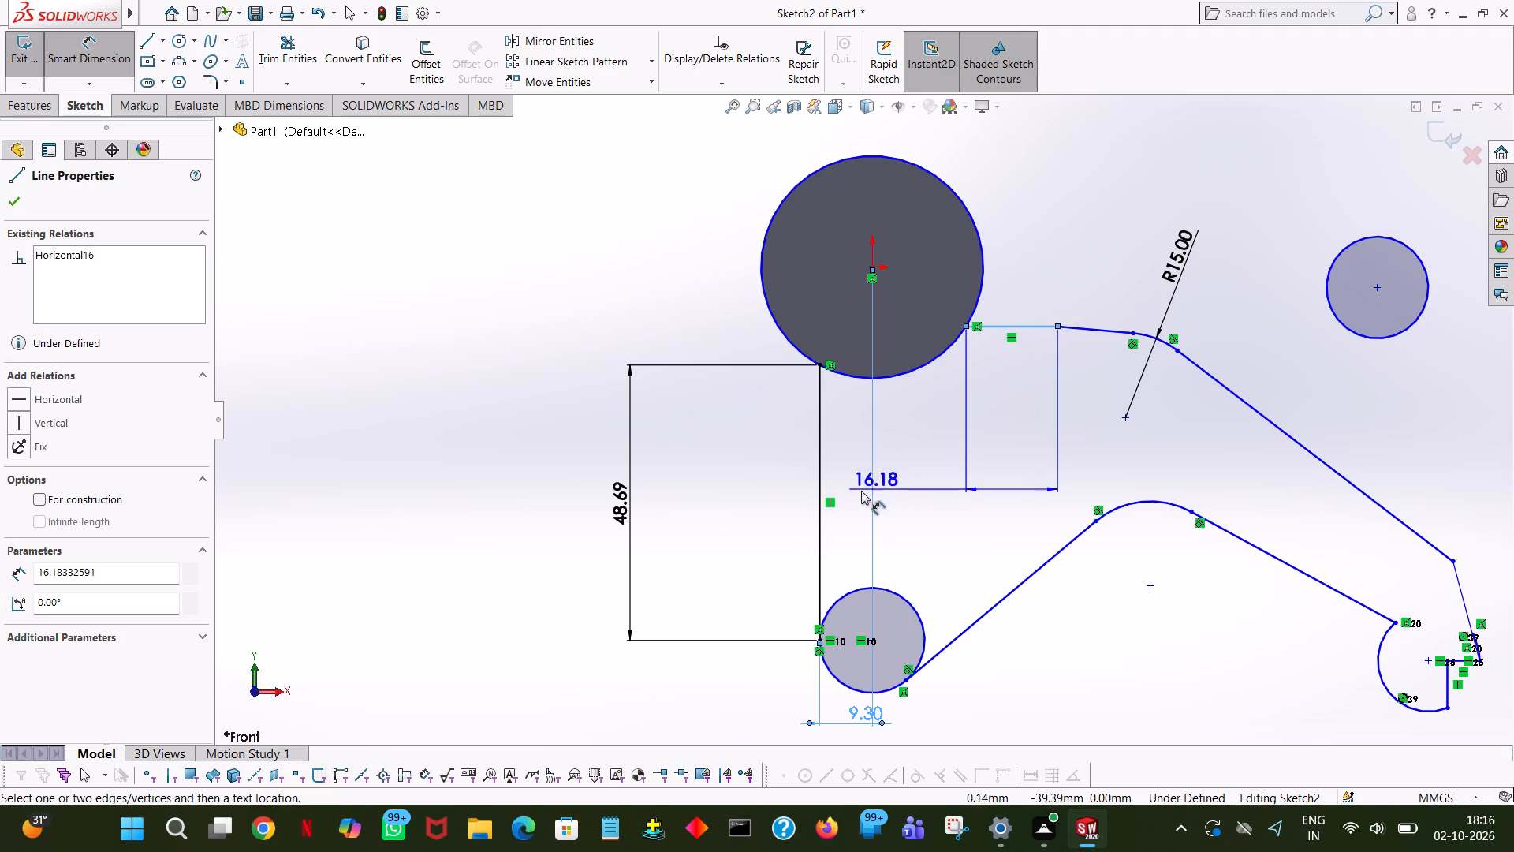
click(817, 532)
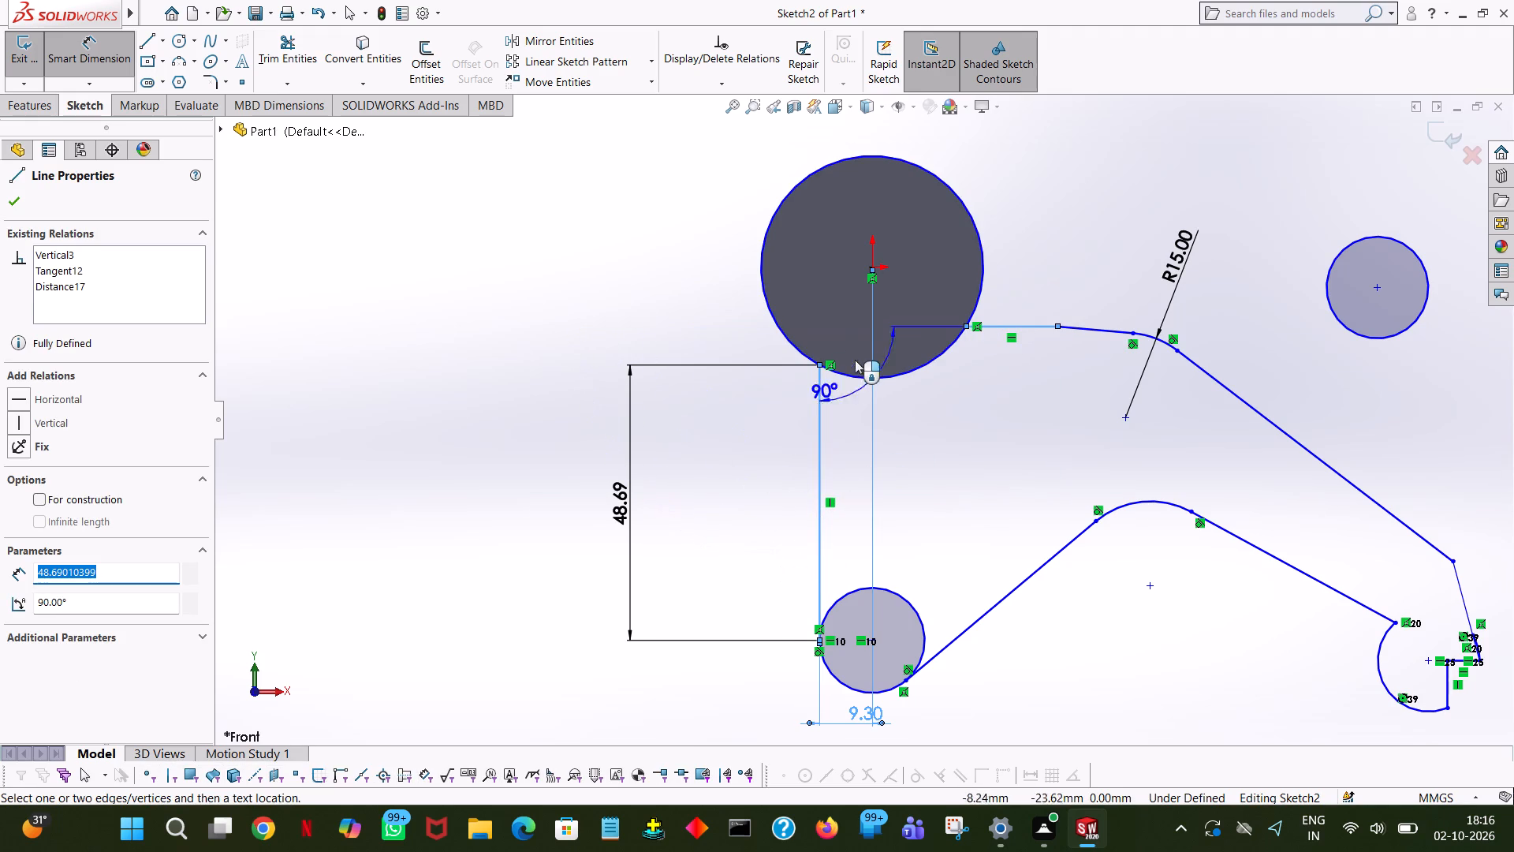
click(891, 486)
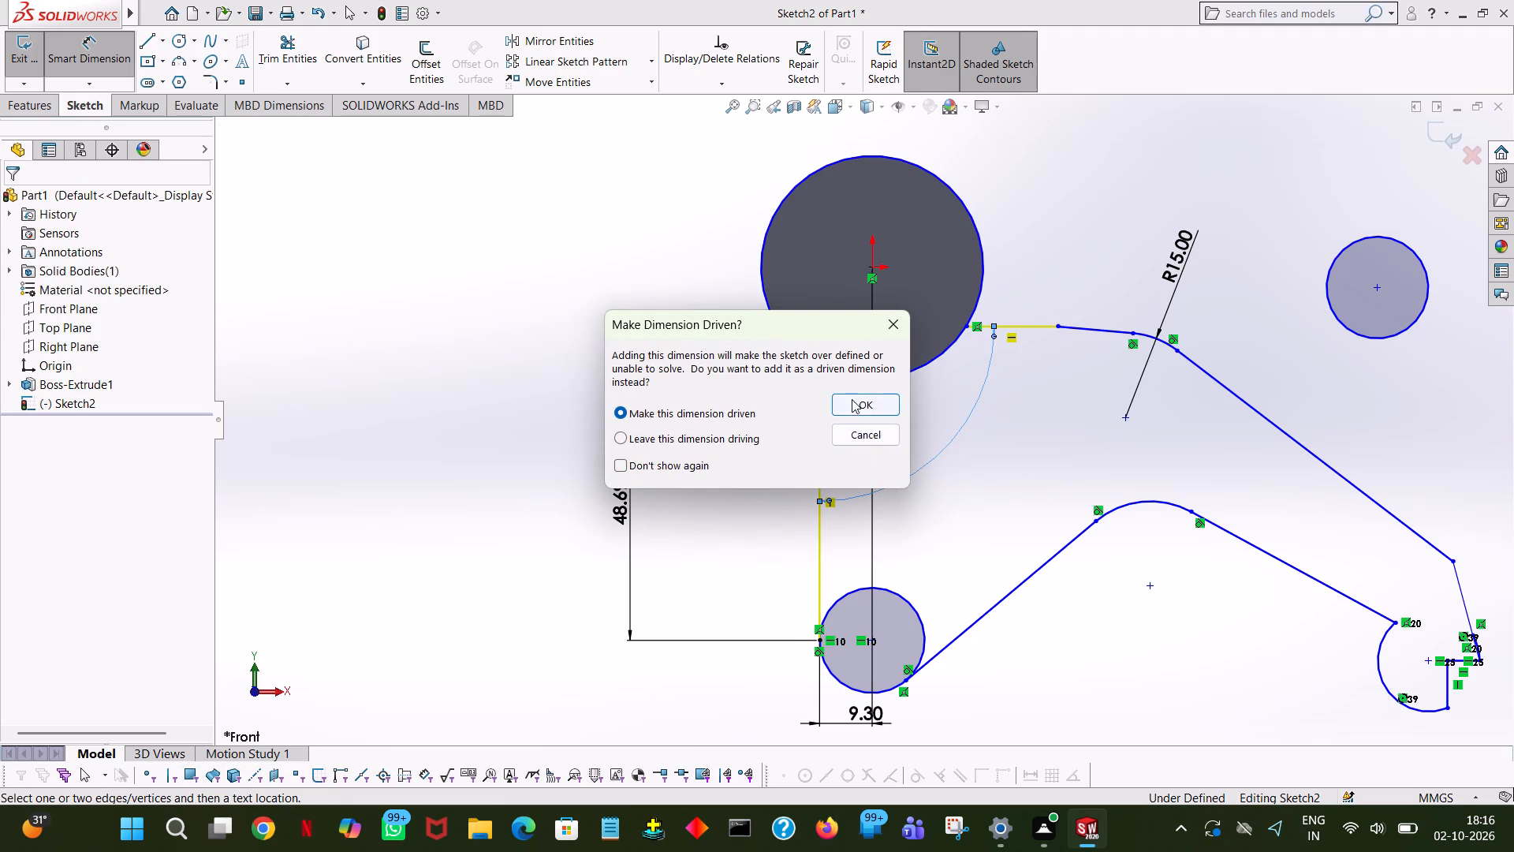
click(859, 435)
Dimension the vertical distance from the origin to the short horizontal line beside the boss-sized circle, keeping it as drawn.
click(1017, 226)
click(996, 328)
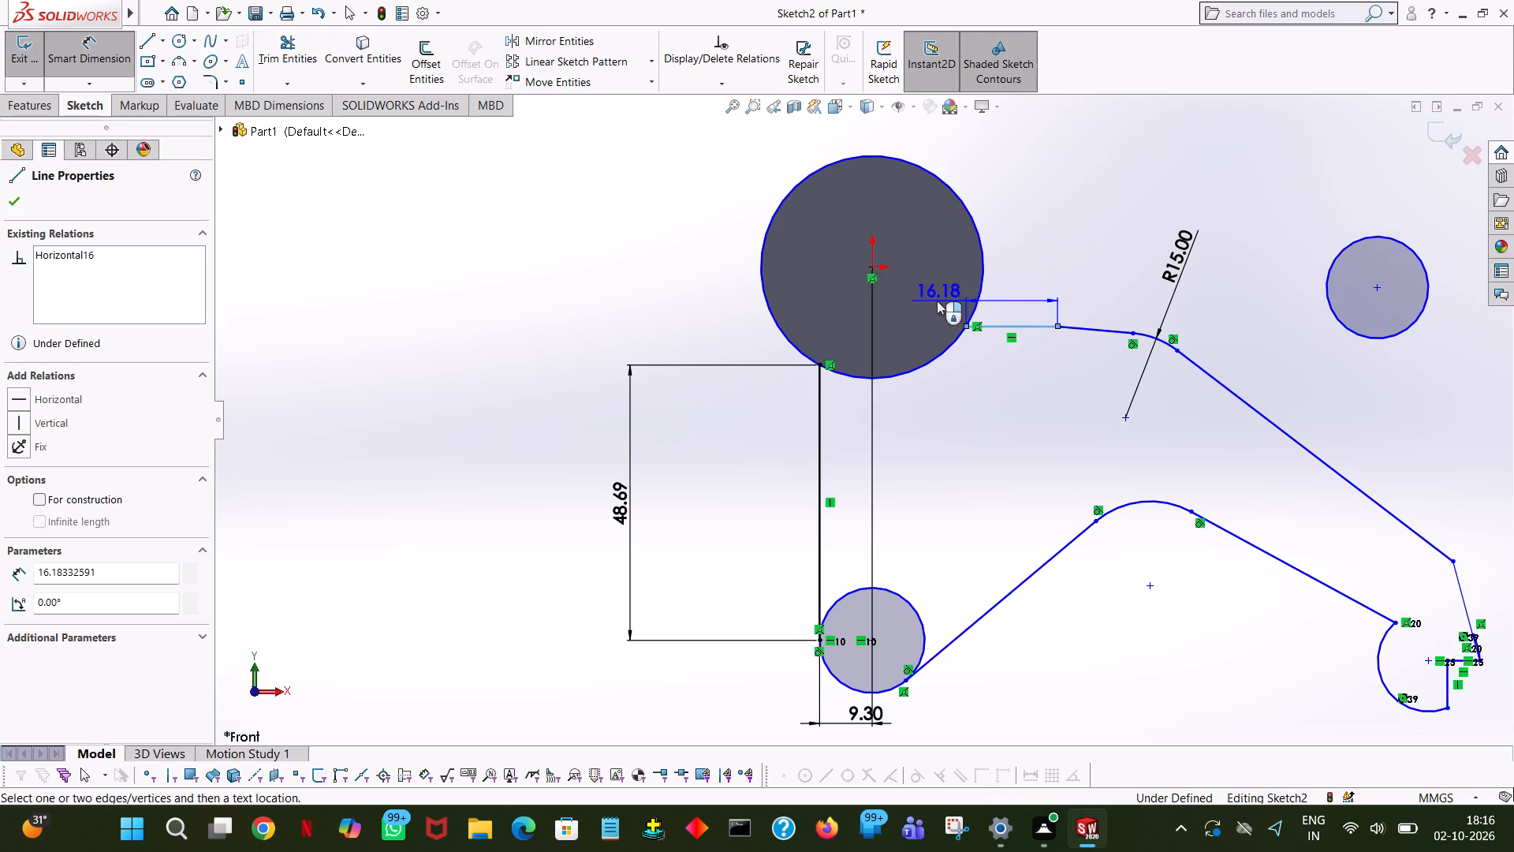
click(872, 268)
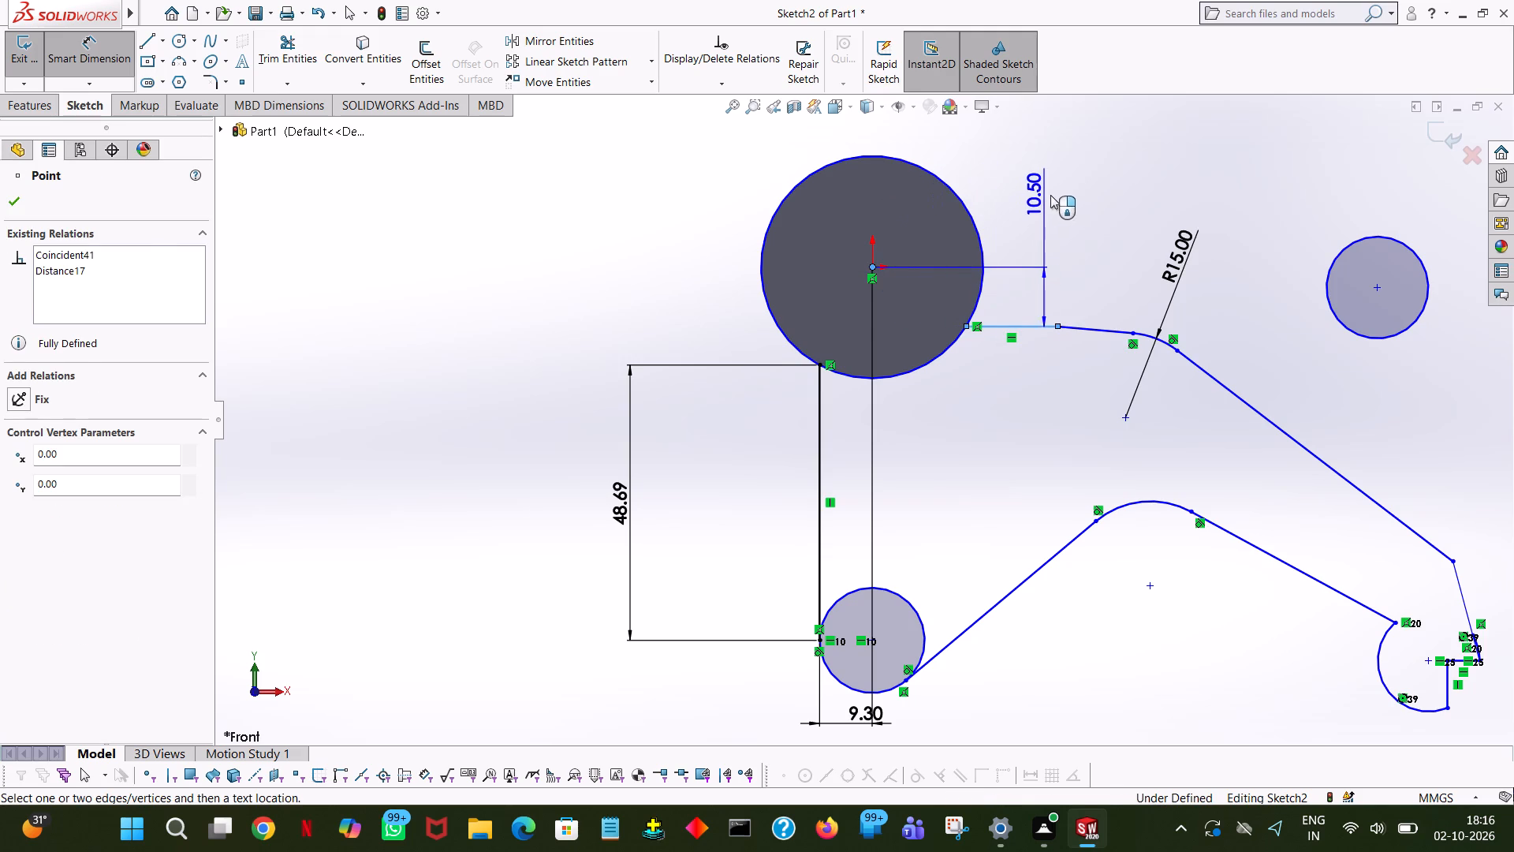
click(1053, 196)
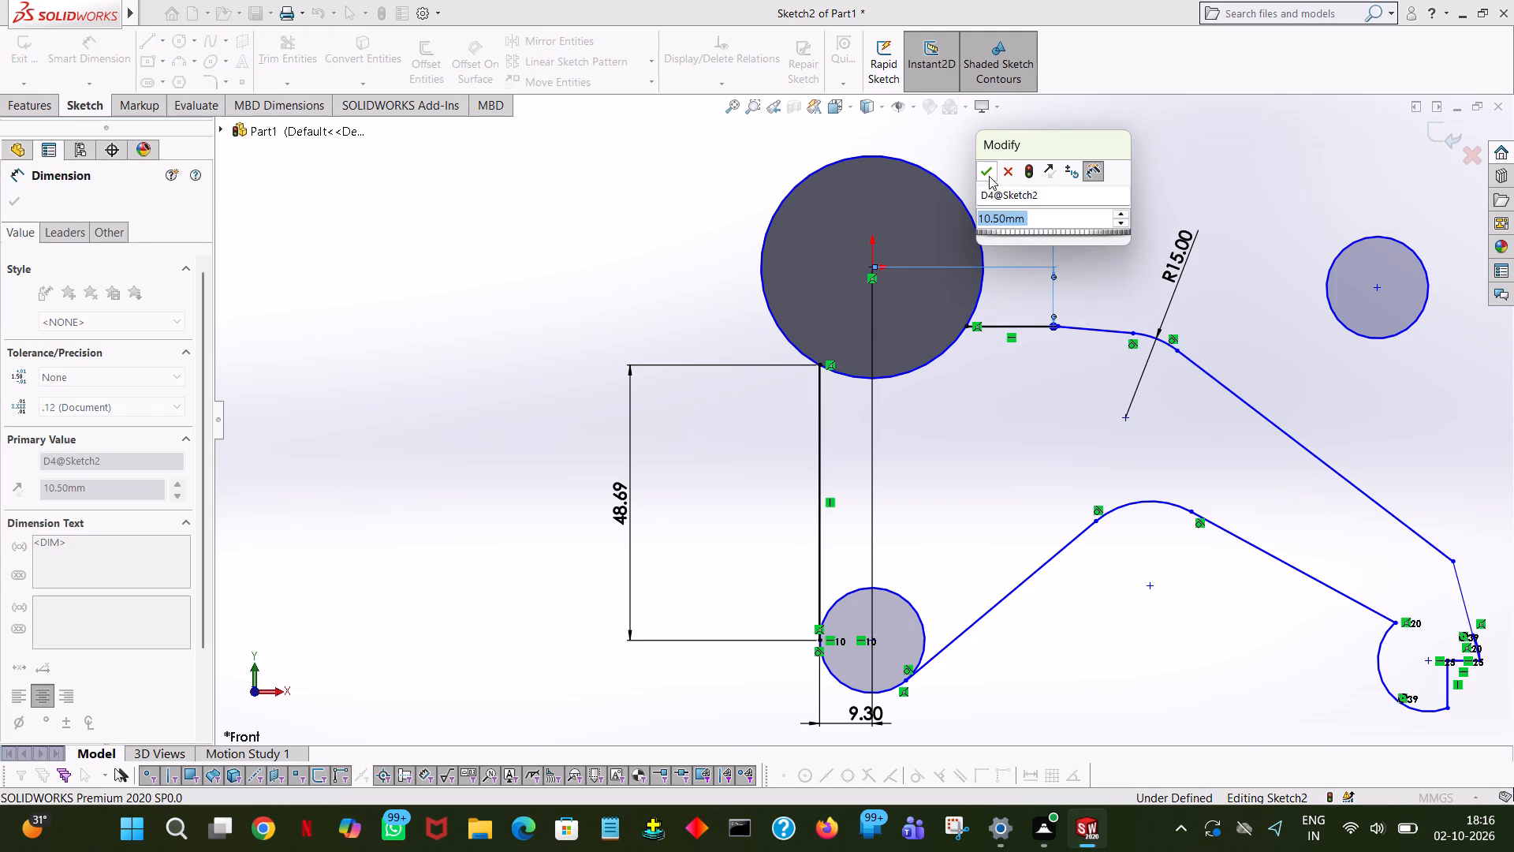
click(989, 176)
click(1119, 177)
Dimension the diameter of the boss-sized circle around the origin, keeping it as drawn.
click(983, 289)
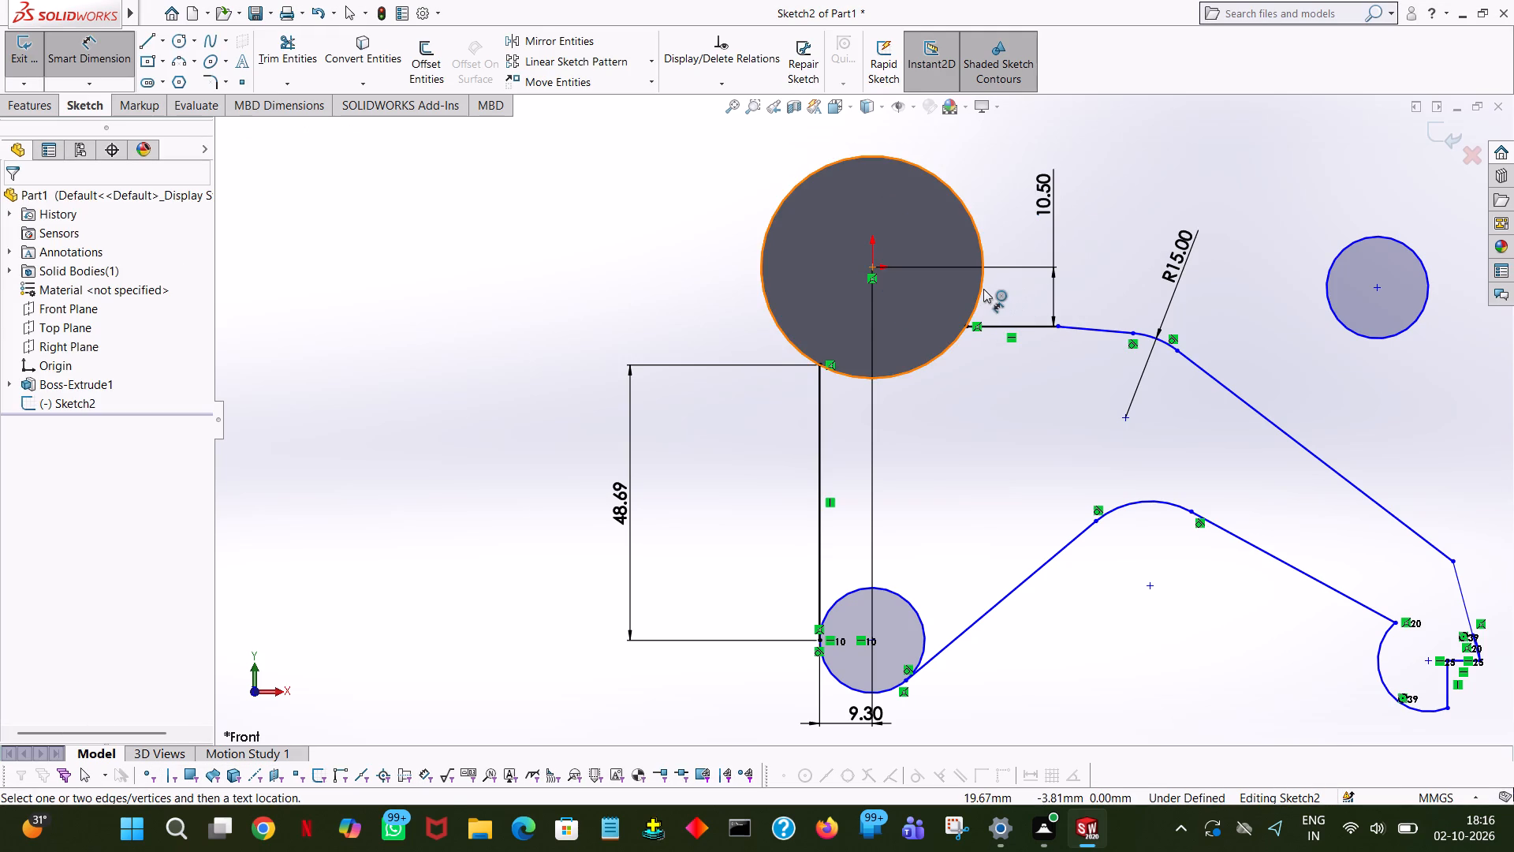
click(1104, 229)
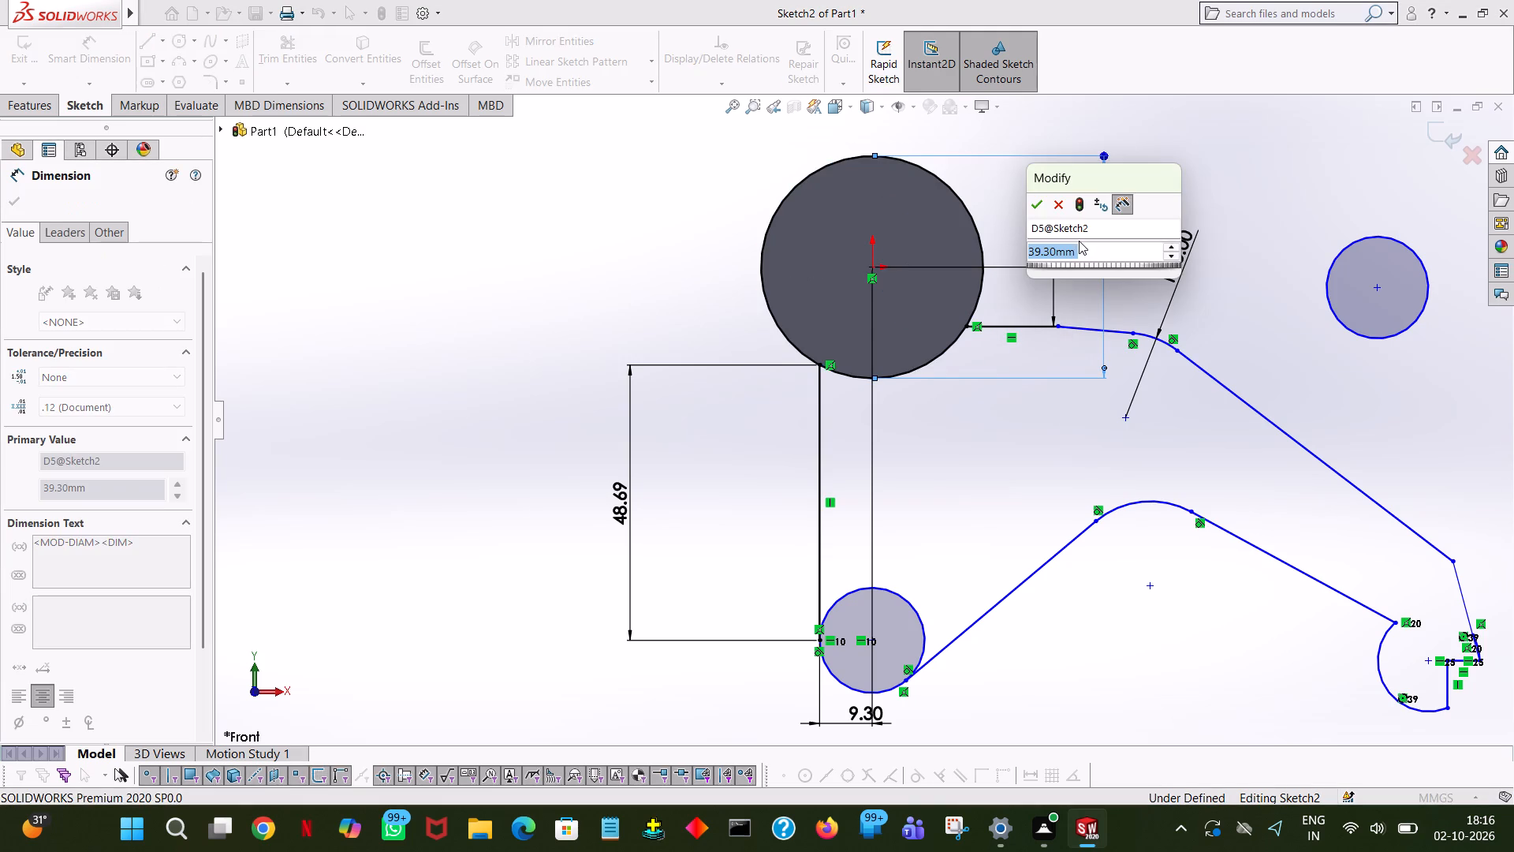
click(1034, 207)
click(1162, 190)
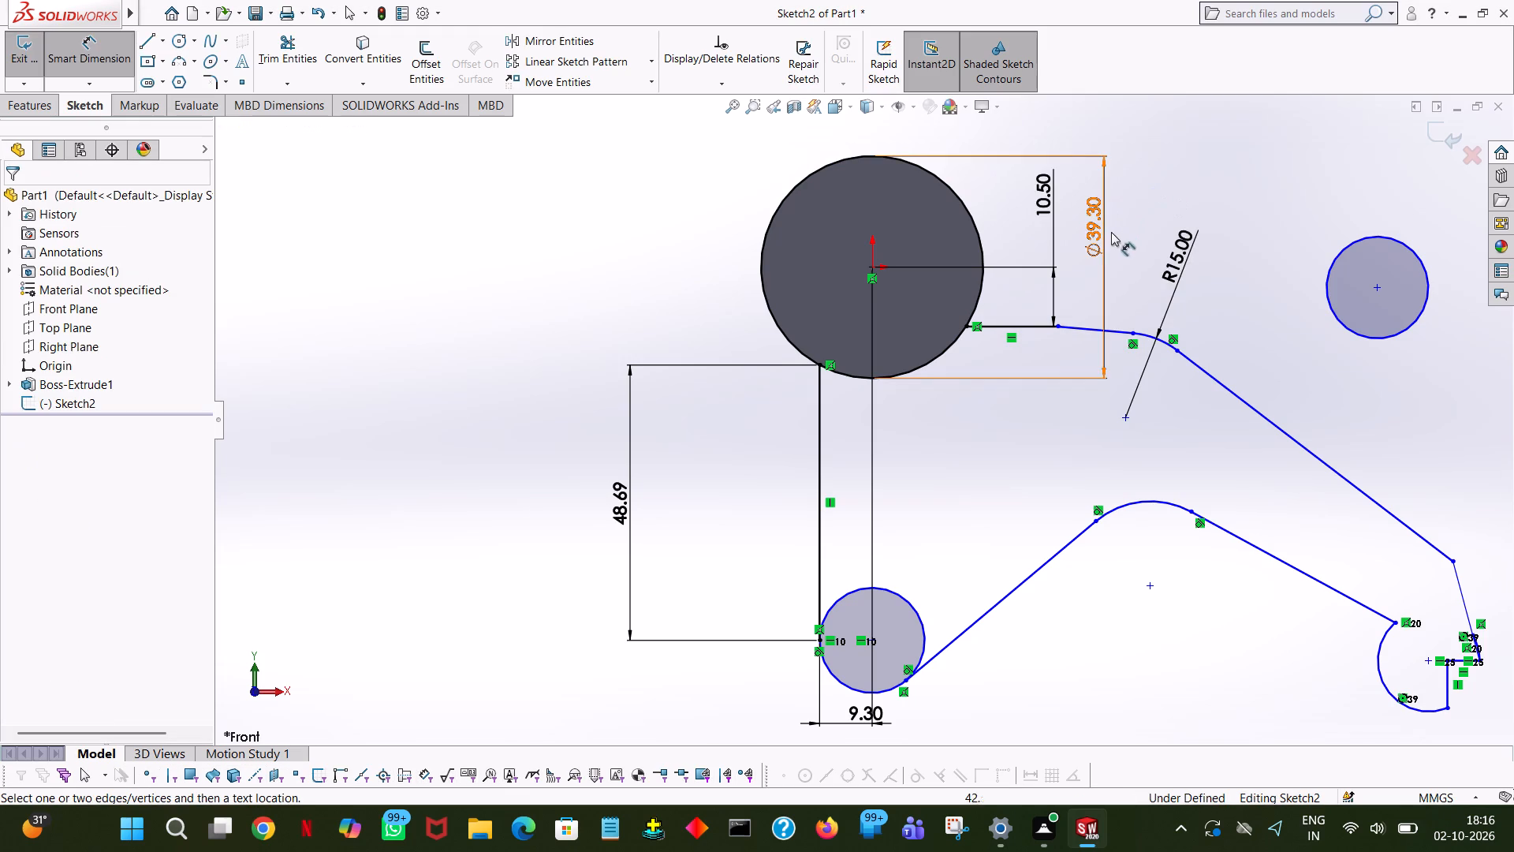
Sketch a 15 mm radius perimeter circle tangent to the vertical line and the outside of the boss-sized circle.
ctrl+scroll(1072, 284, down, 2)
ctrl+scroll(647, 254, down, 3)
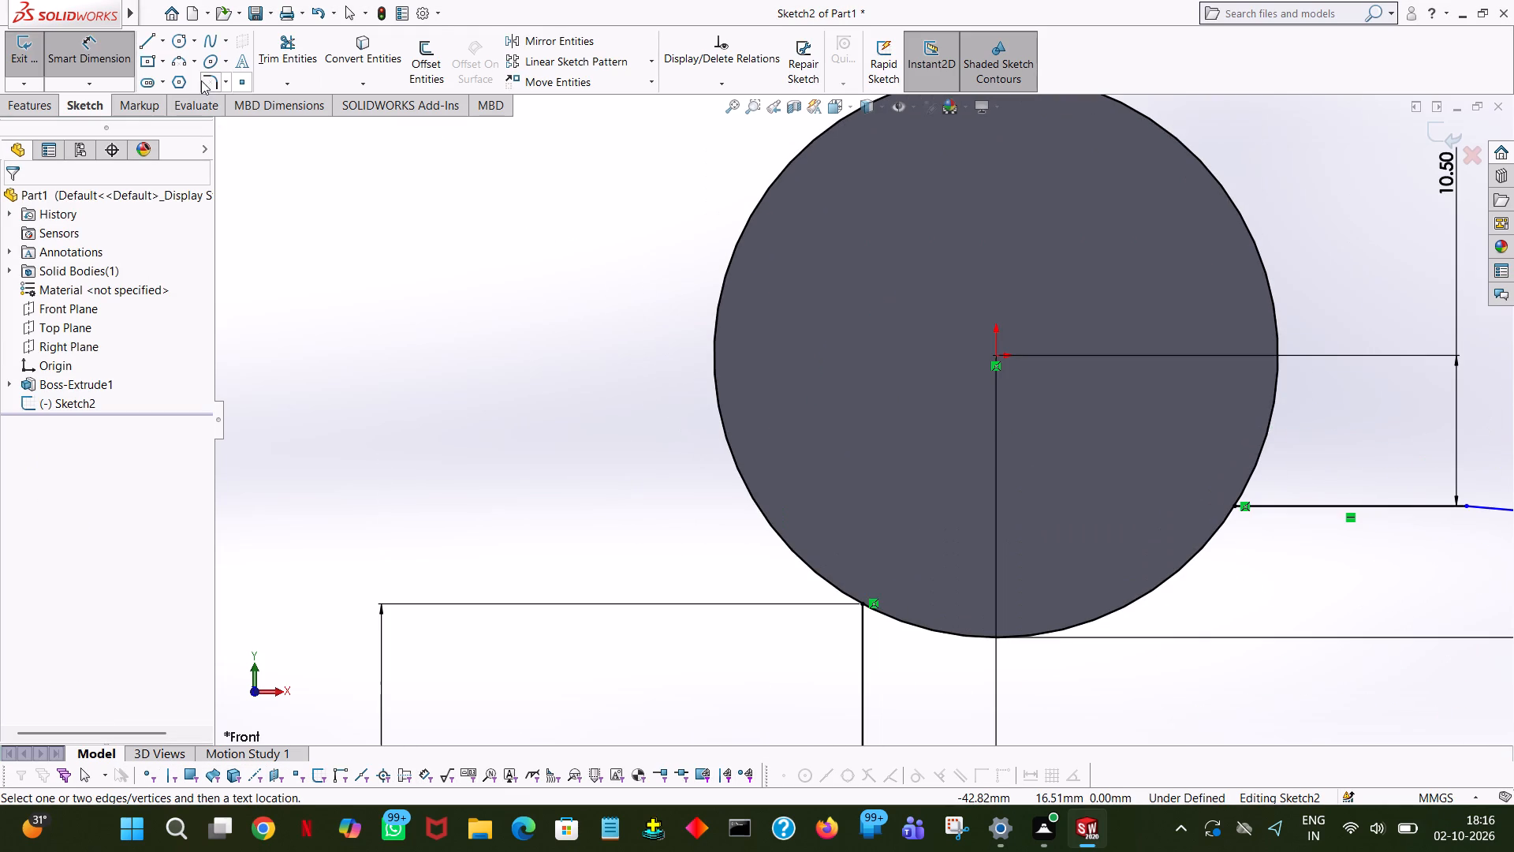
ctrl+scroll(194, 65, up, 3)
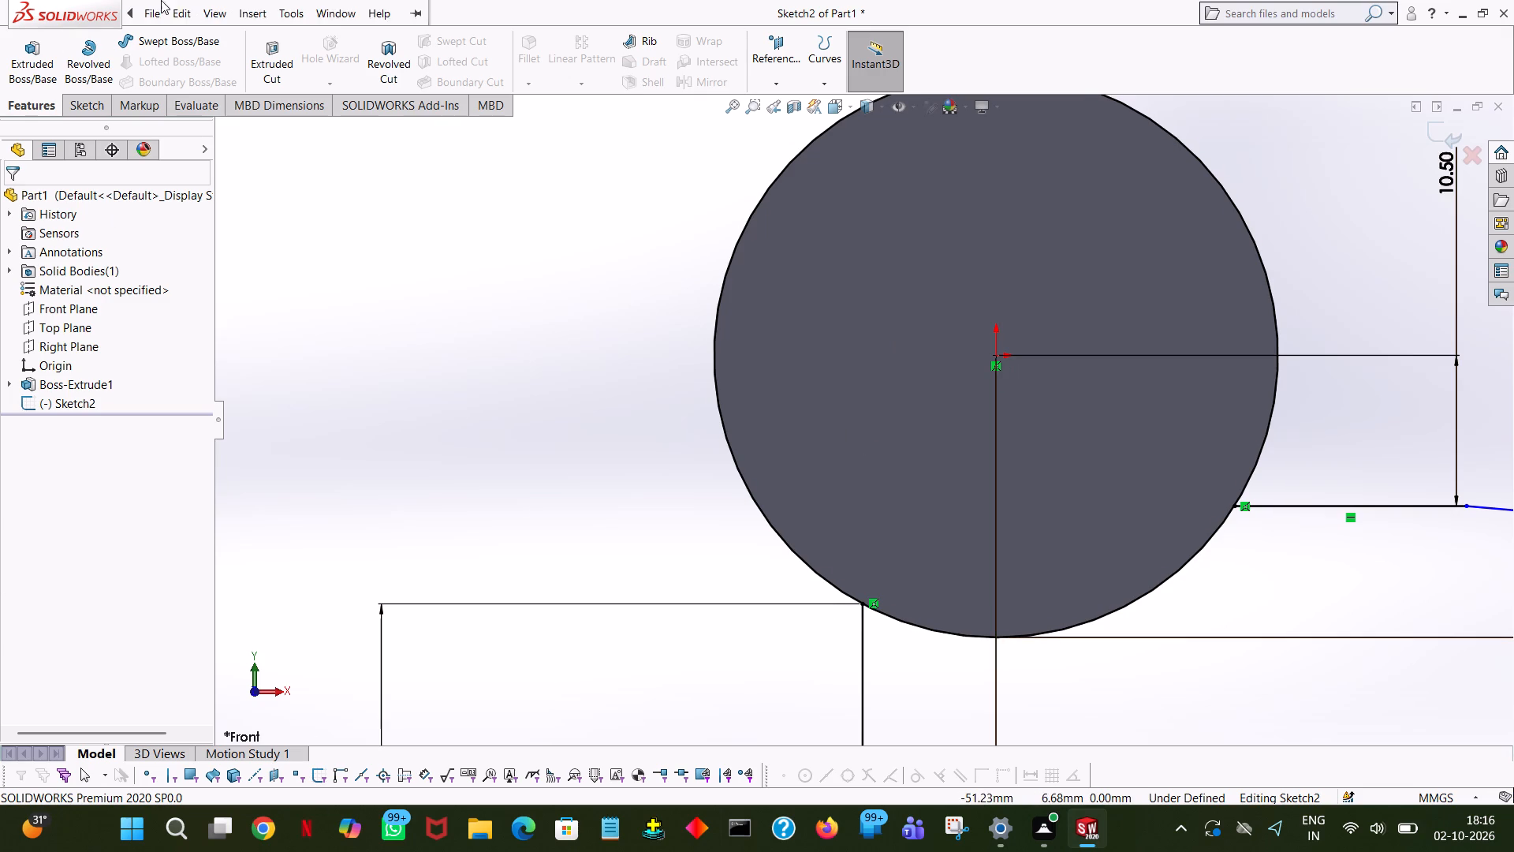
click(103, 103)
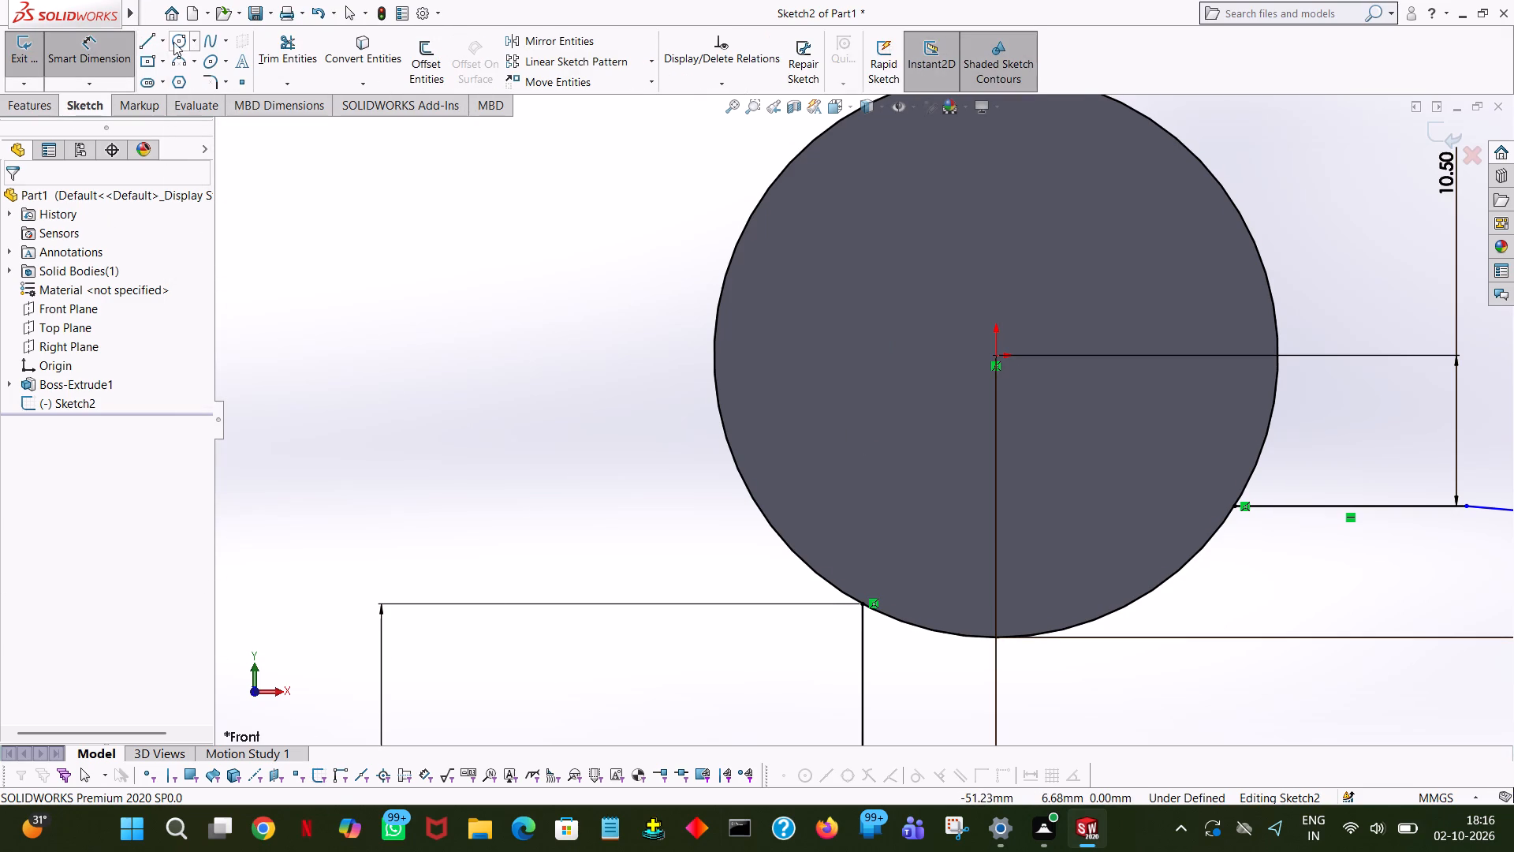
click(191, 44)
click(192, 87)
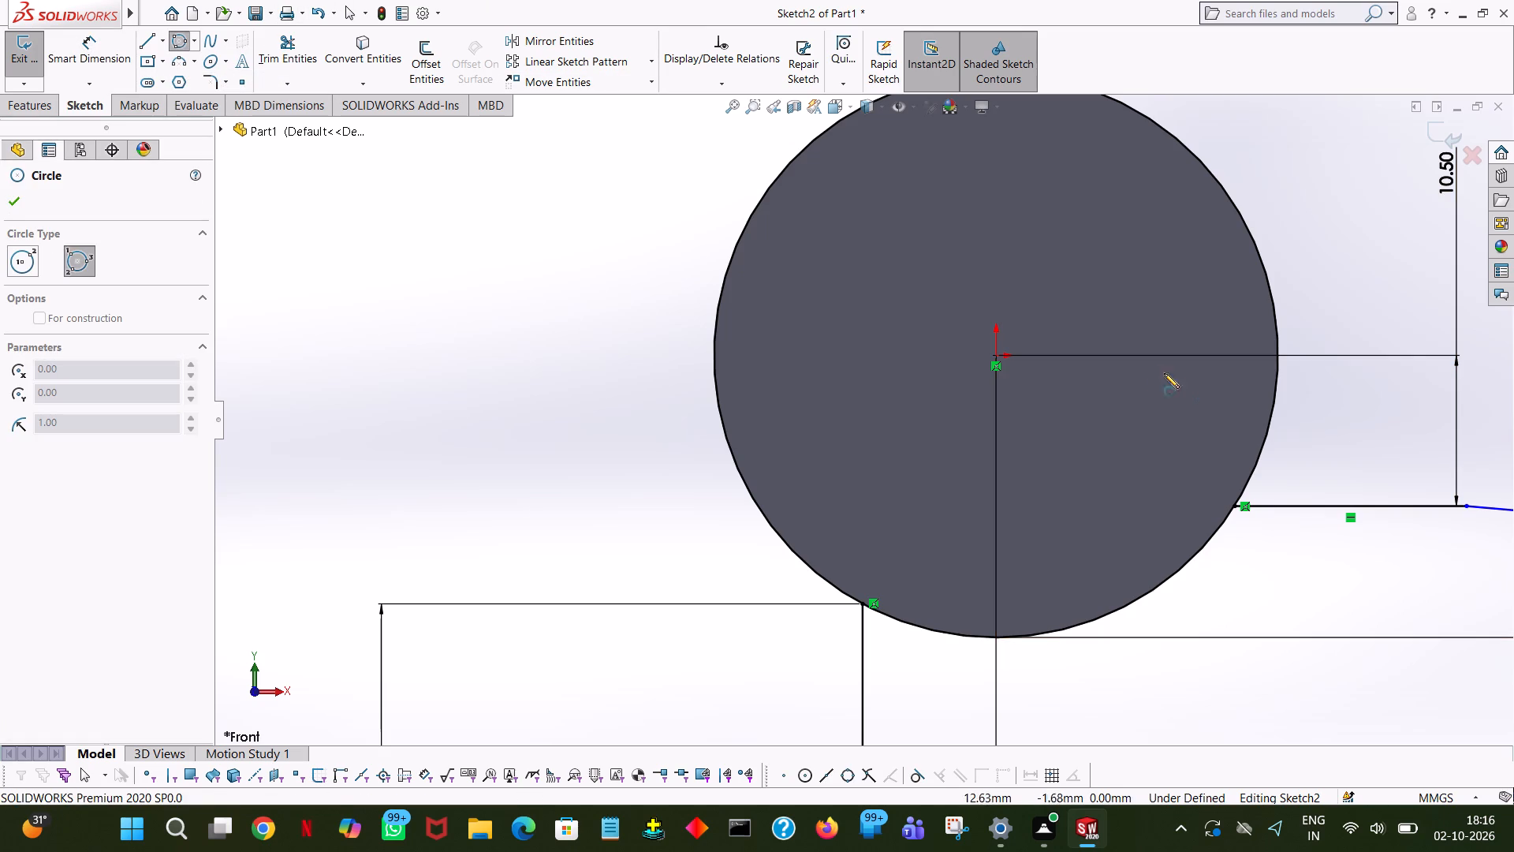
click(859, 632)
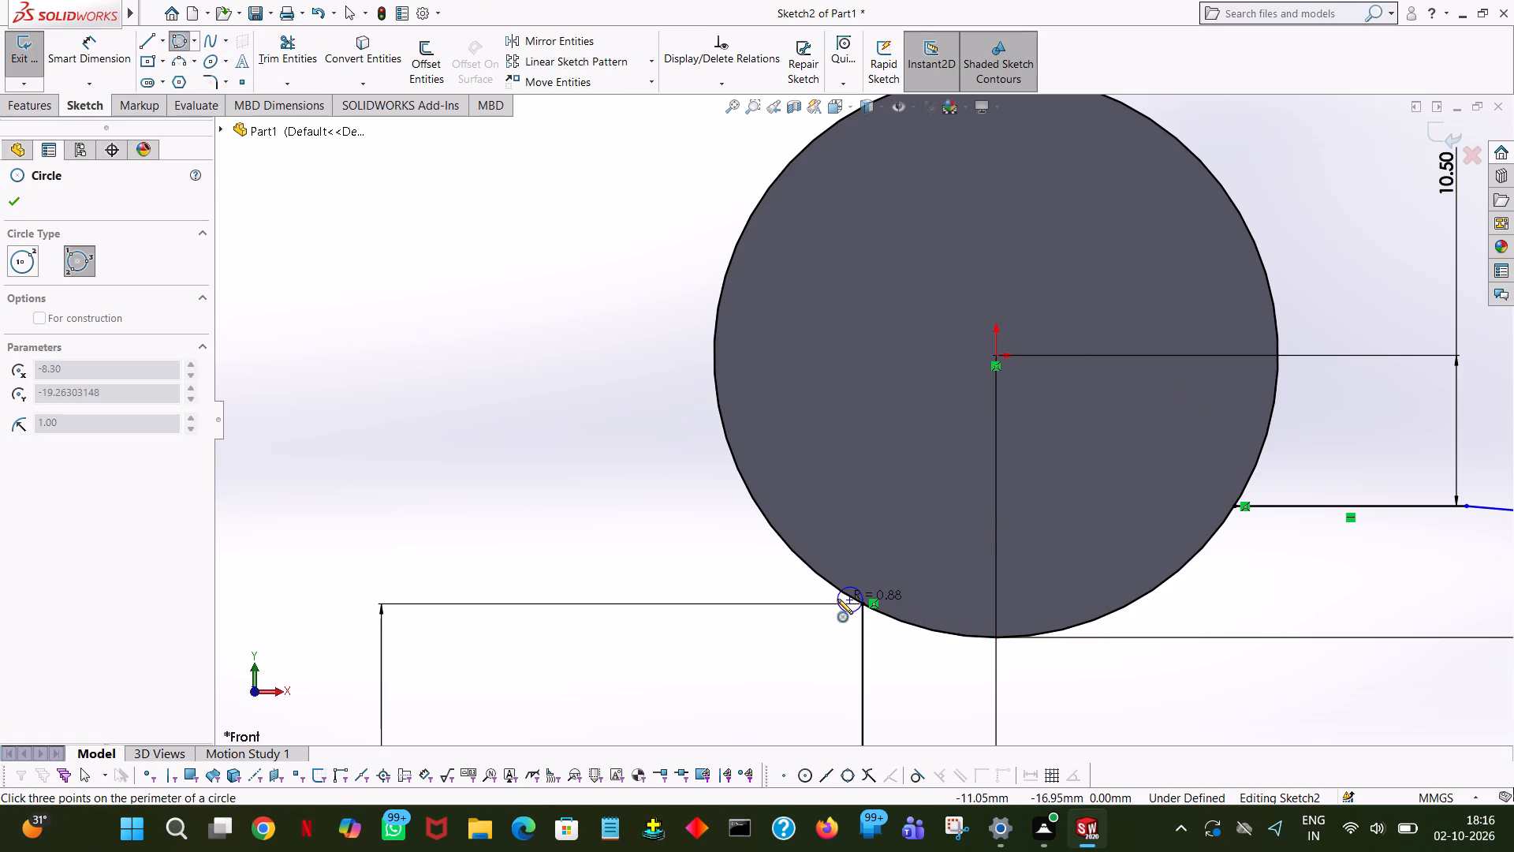
click(828, 587)
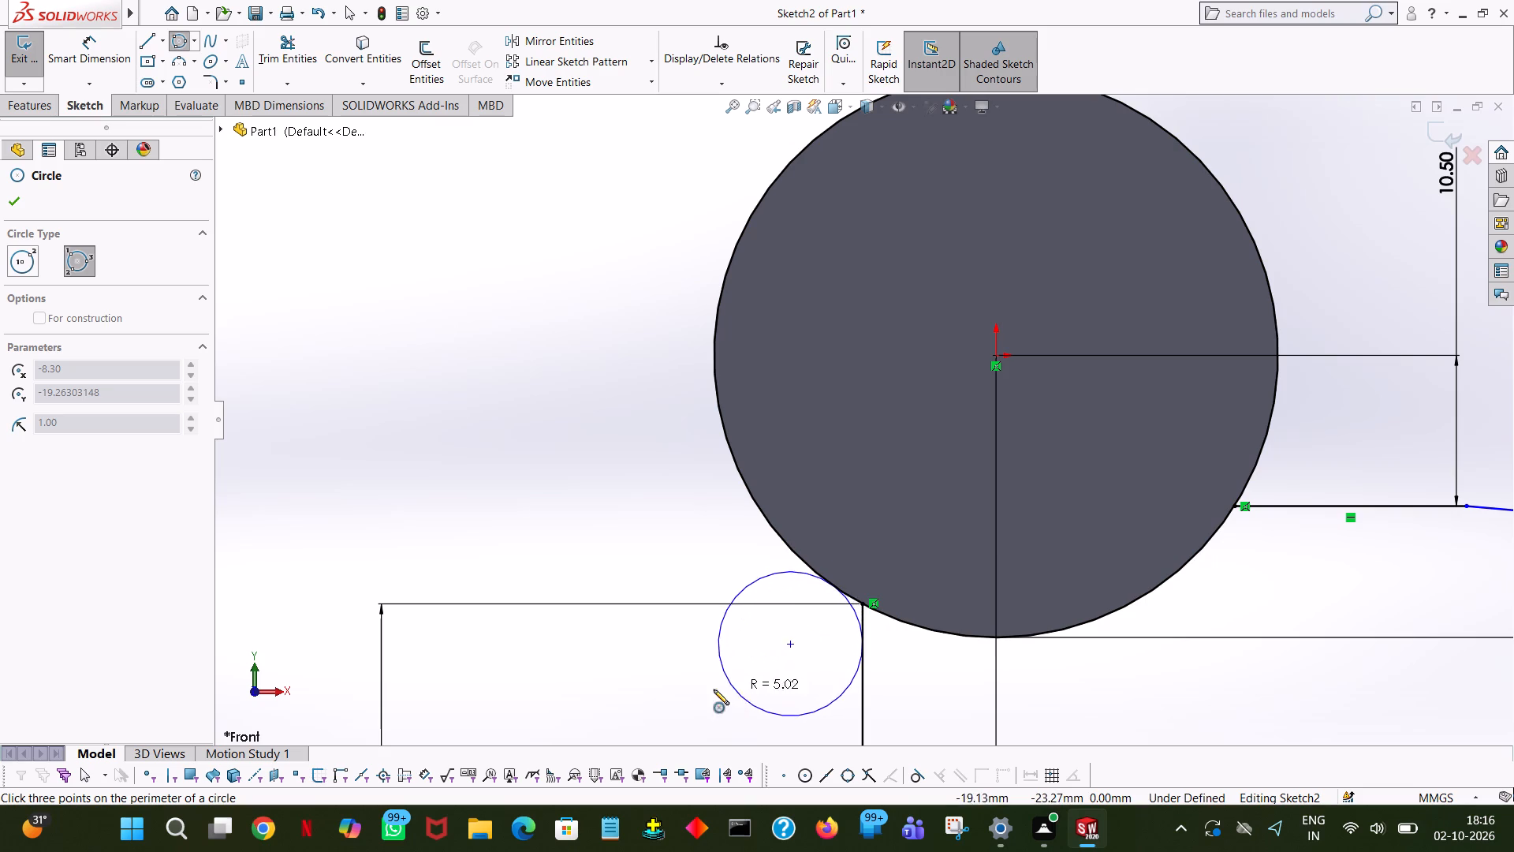
click(623, 687)
text(15)
key(Return)
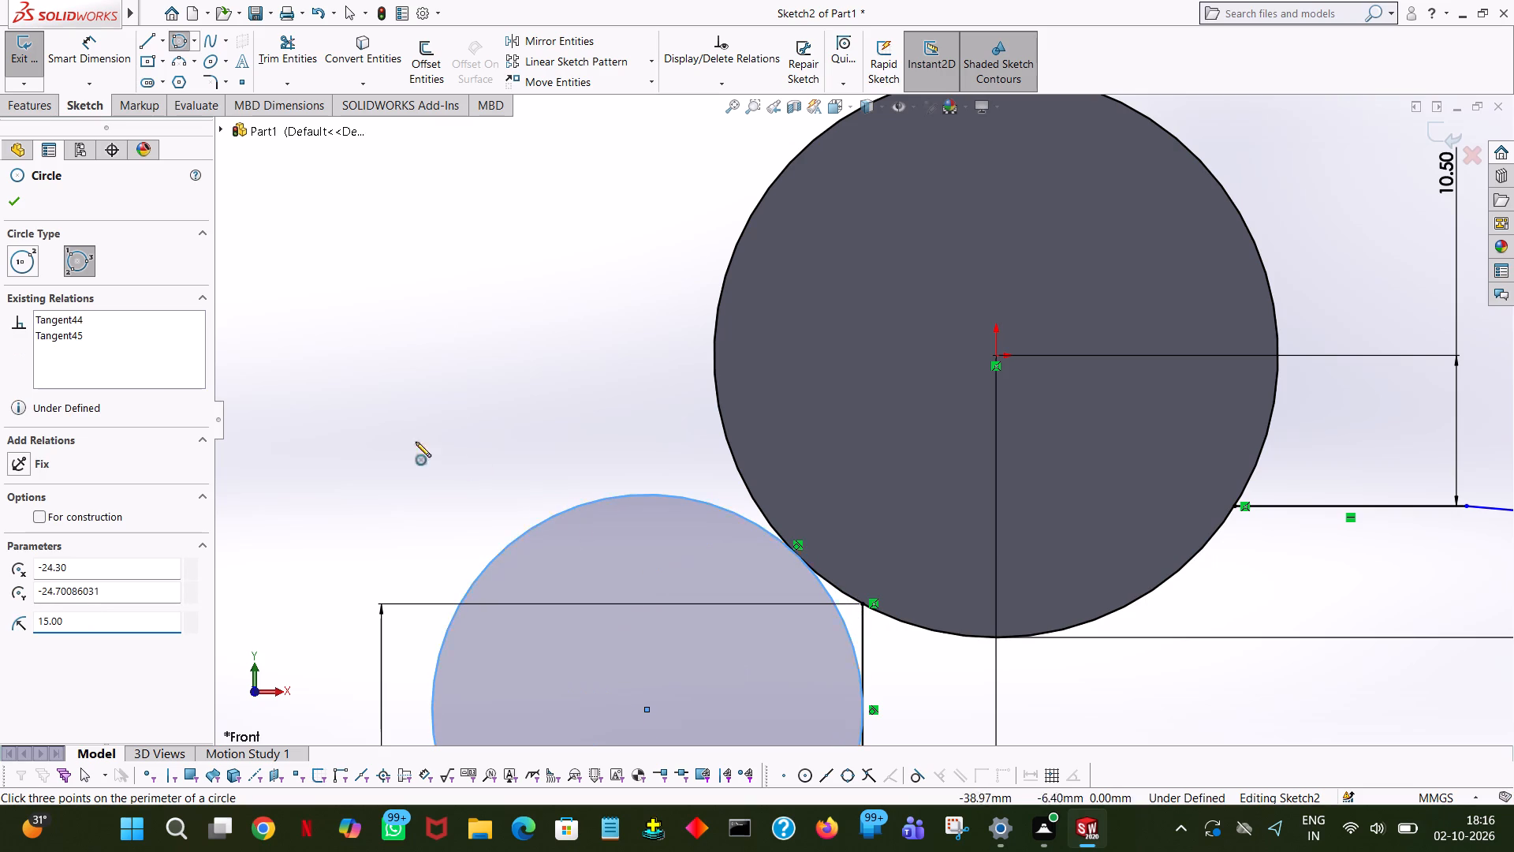
click(6, 189)
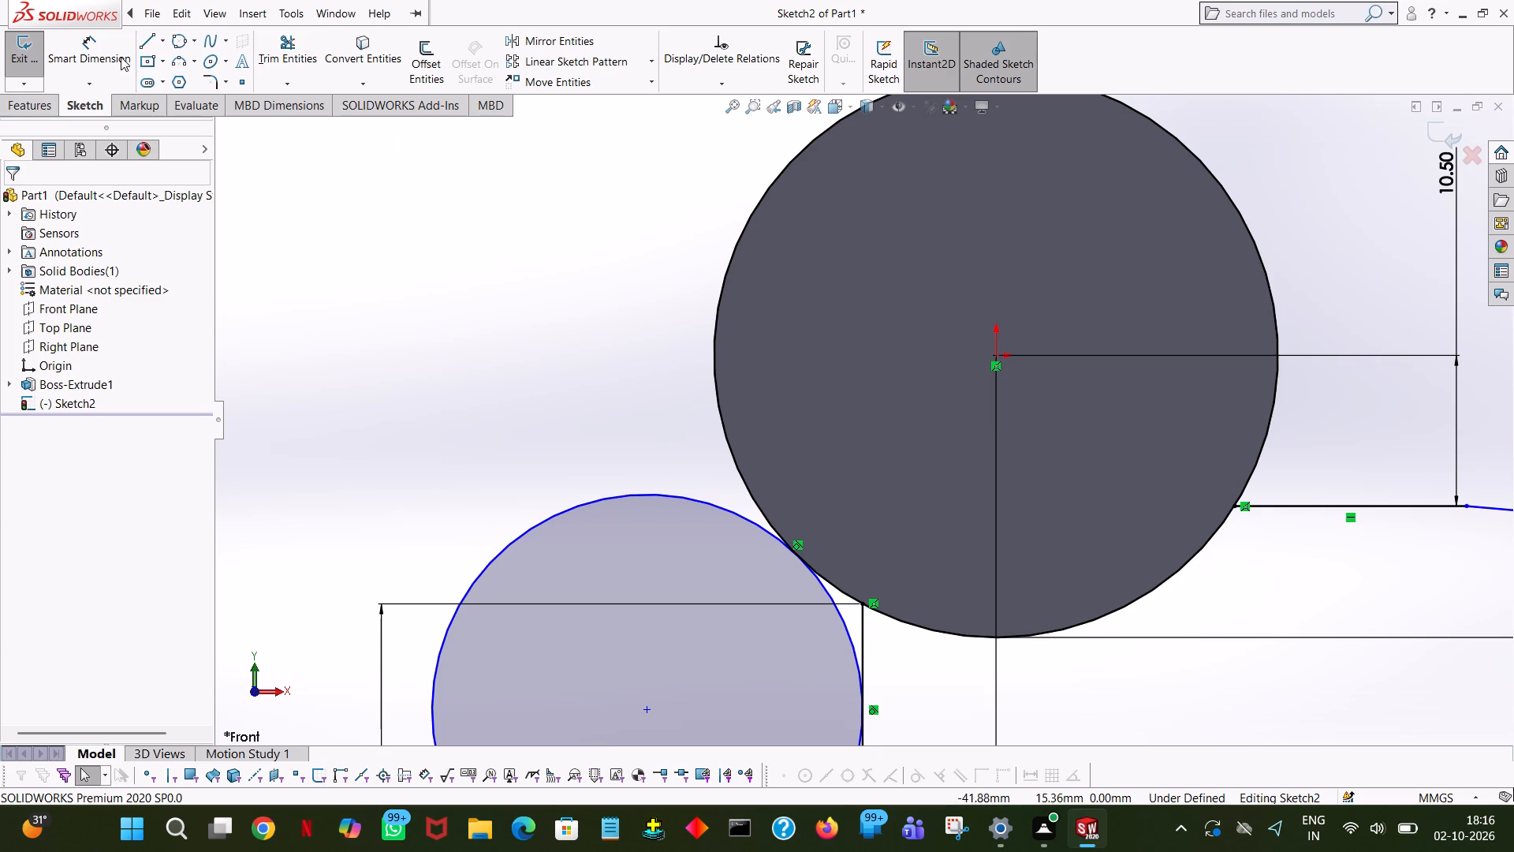
Sketch a 3 mm radius perimeter circle tangent to the short horizontal line and the outside of the boss-sized circle.
click(183, 35)
click(1296, 510)
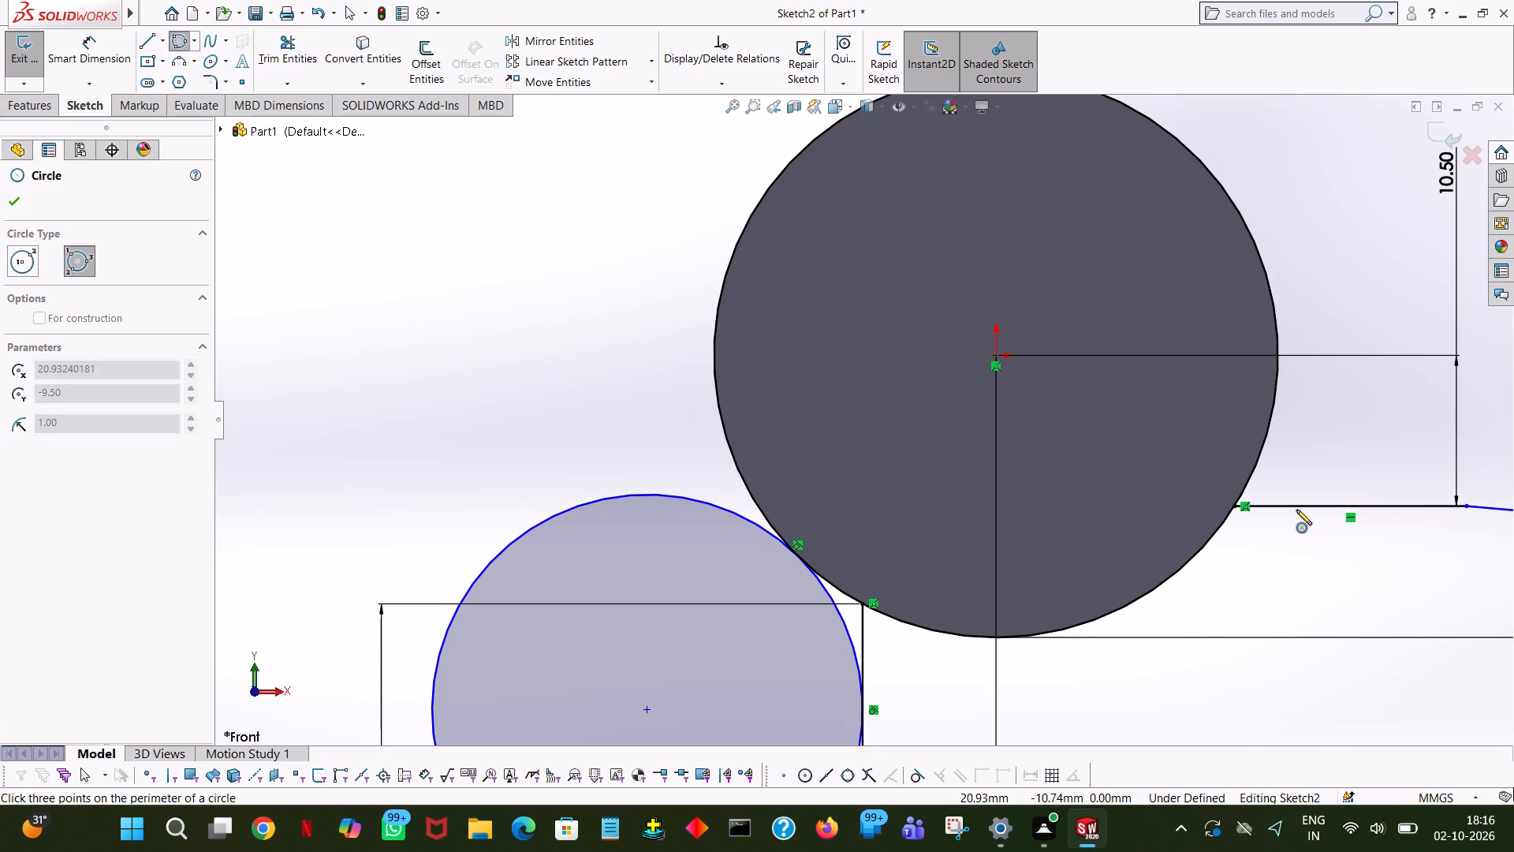
click(1272, 420)
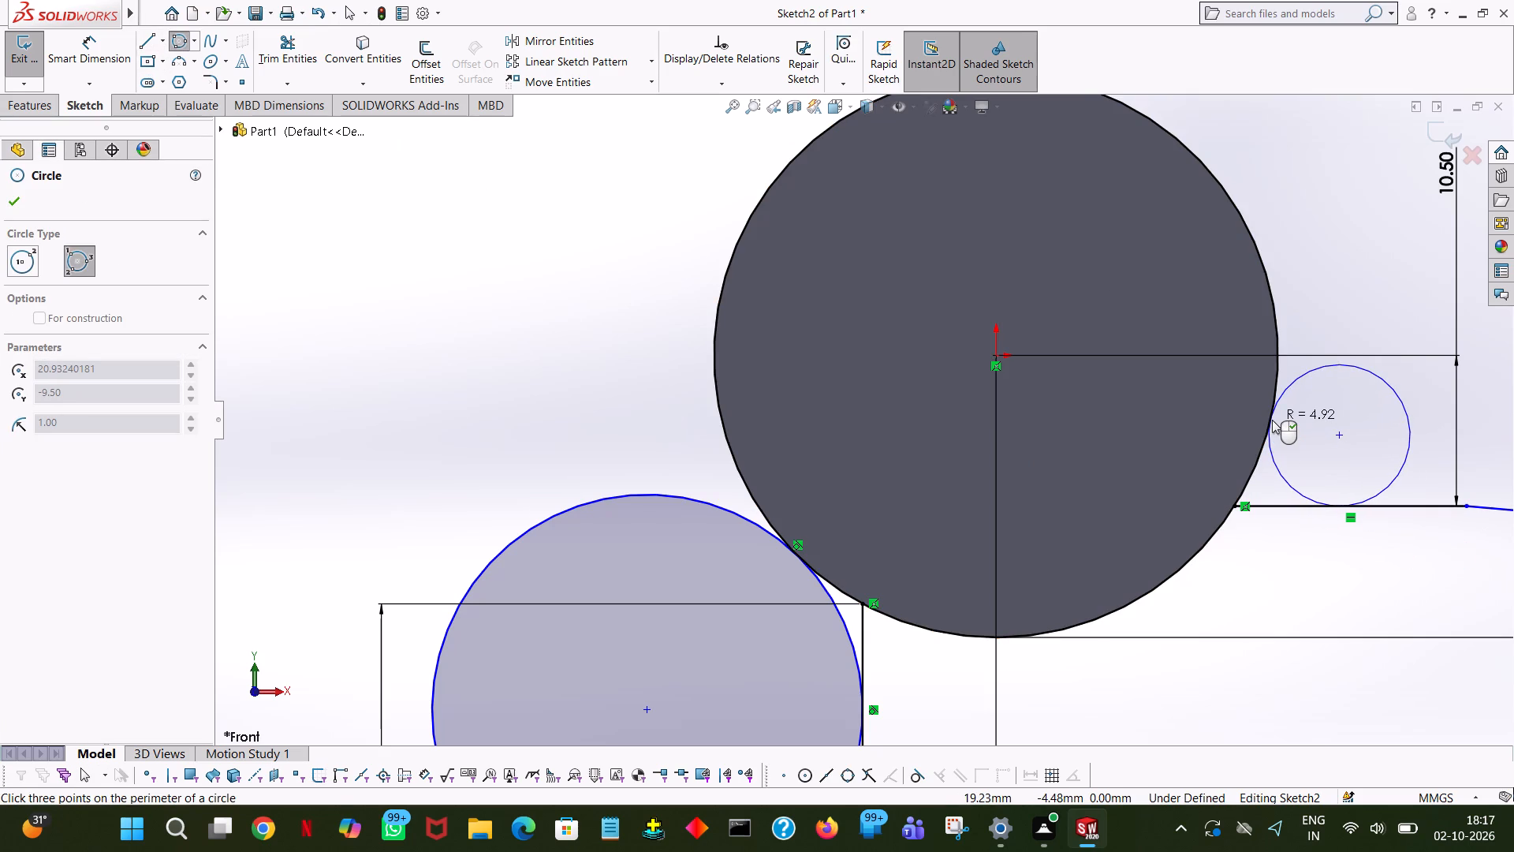
click(1283, 439)
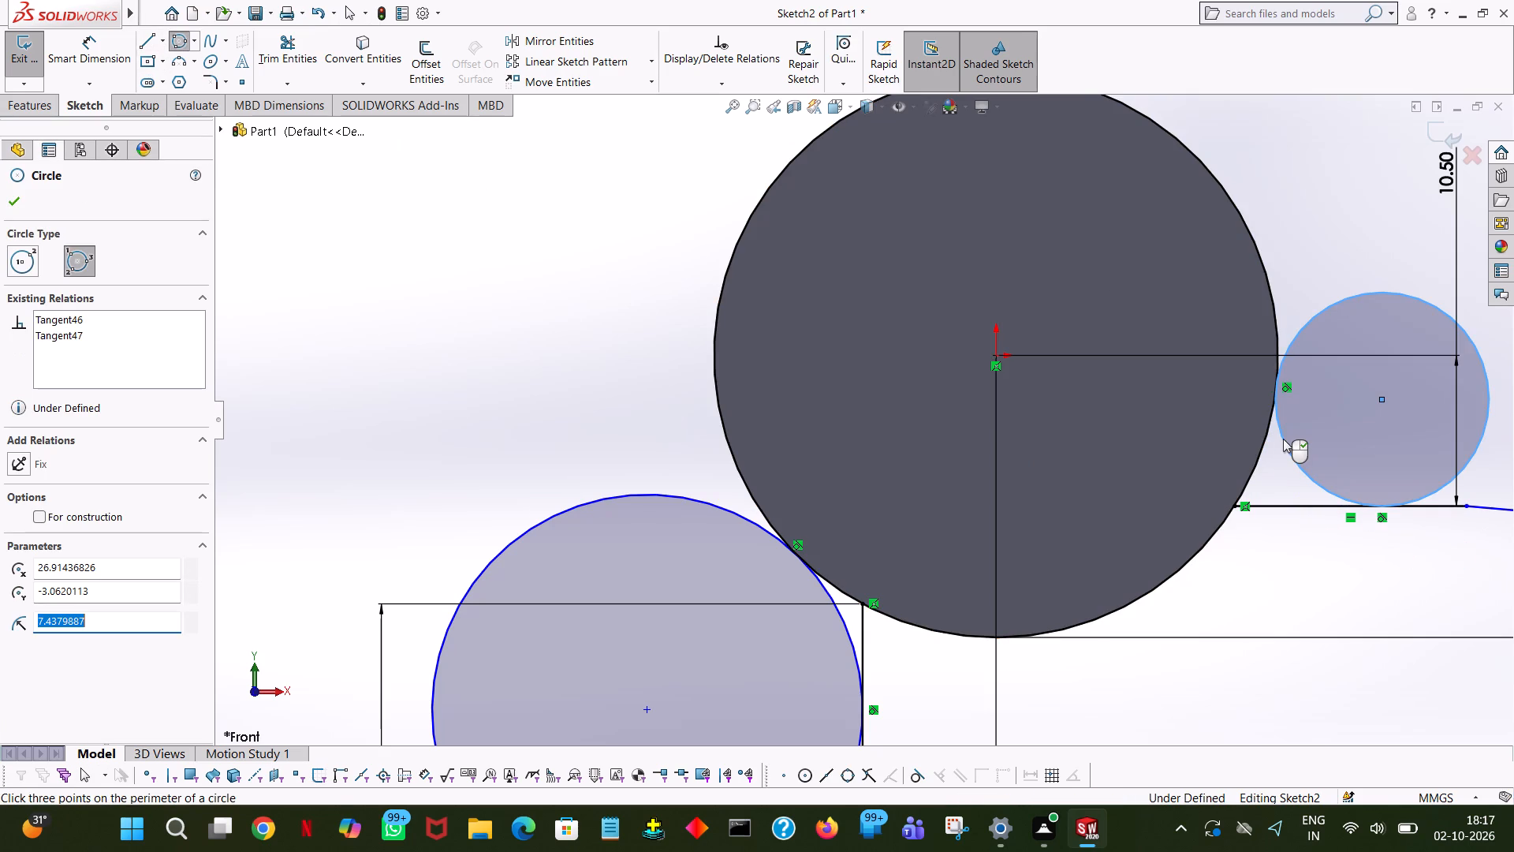
key(3)
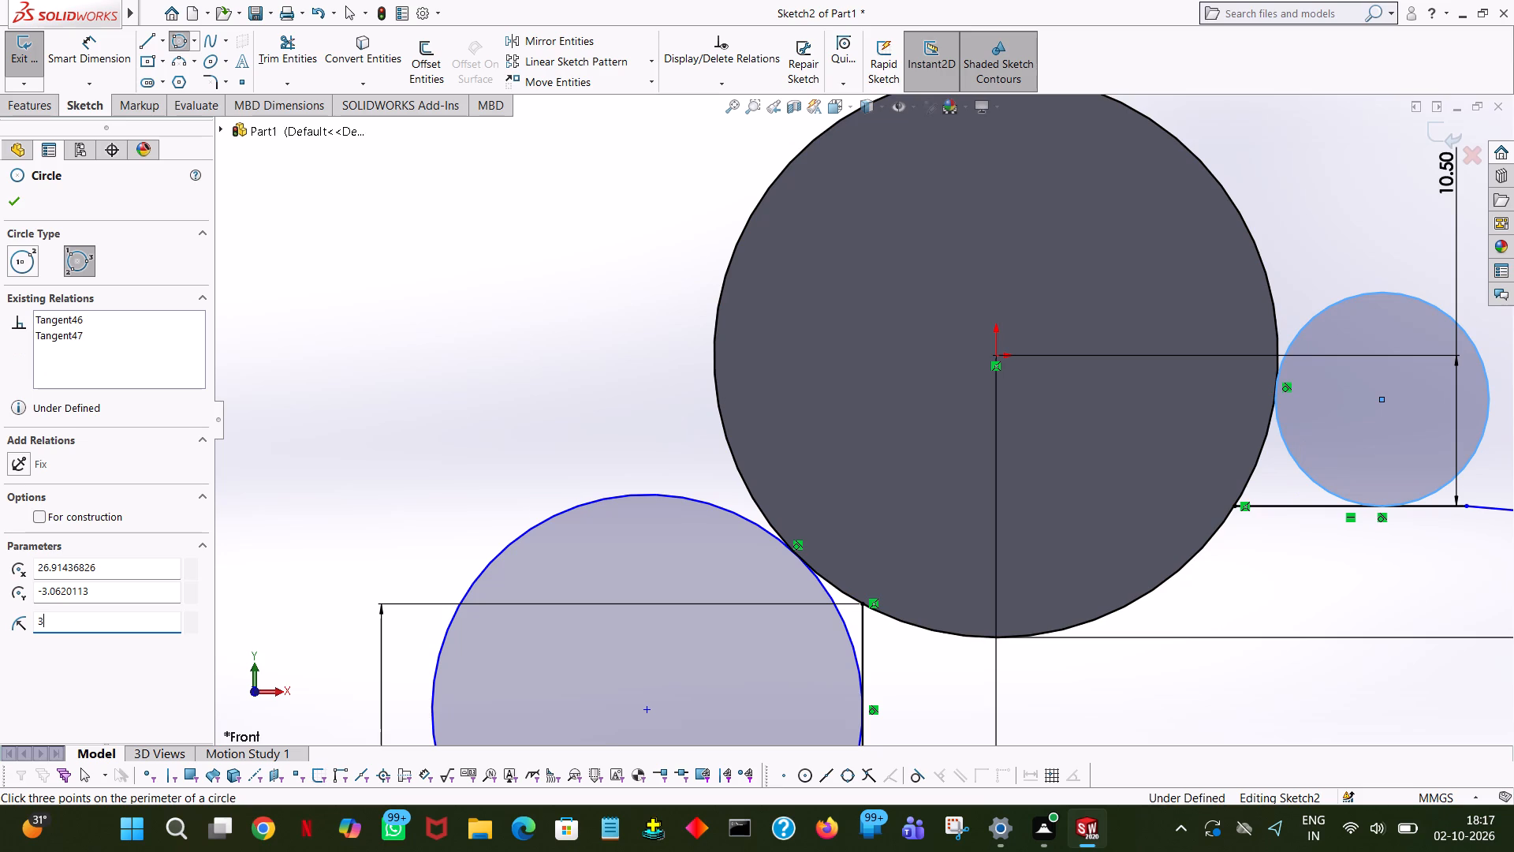
key(Return)
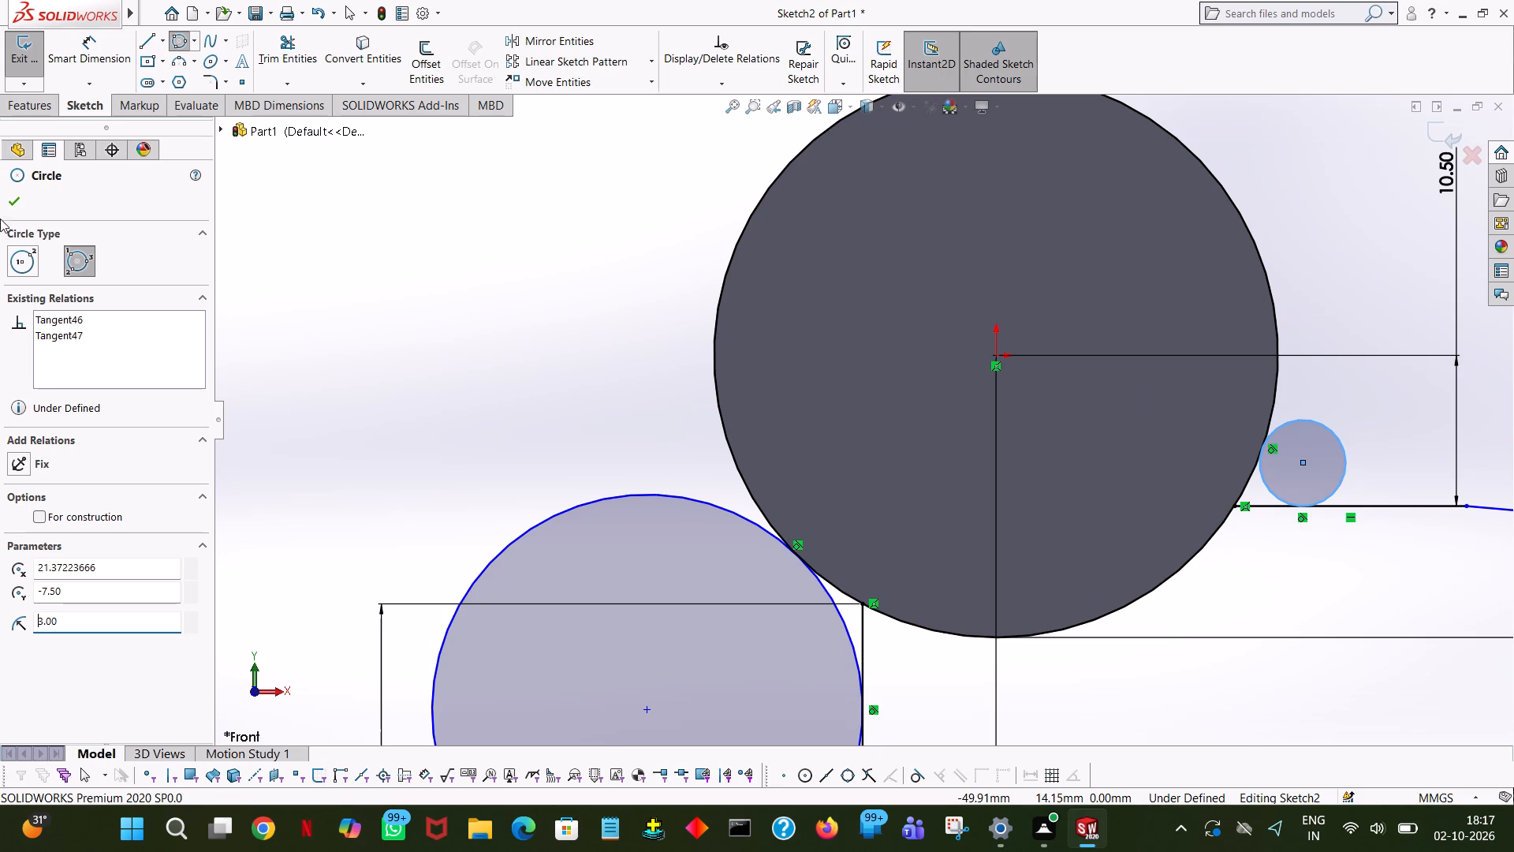
click(21, 202)
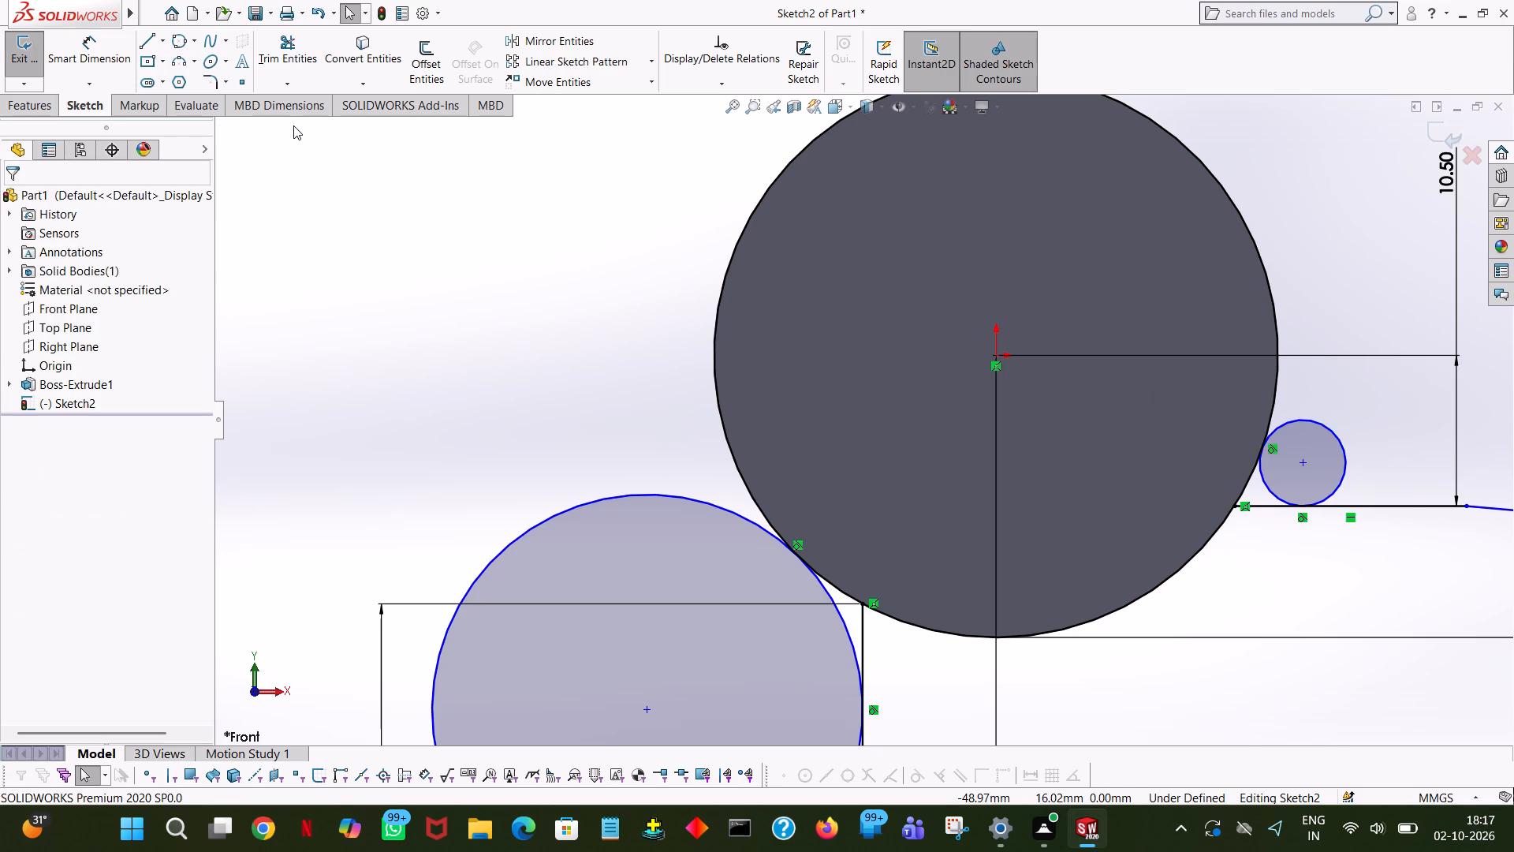
click(349, 252)
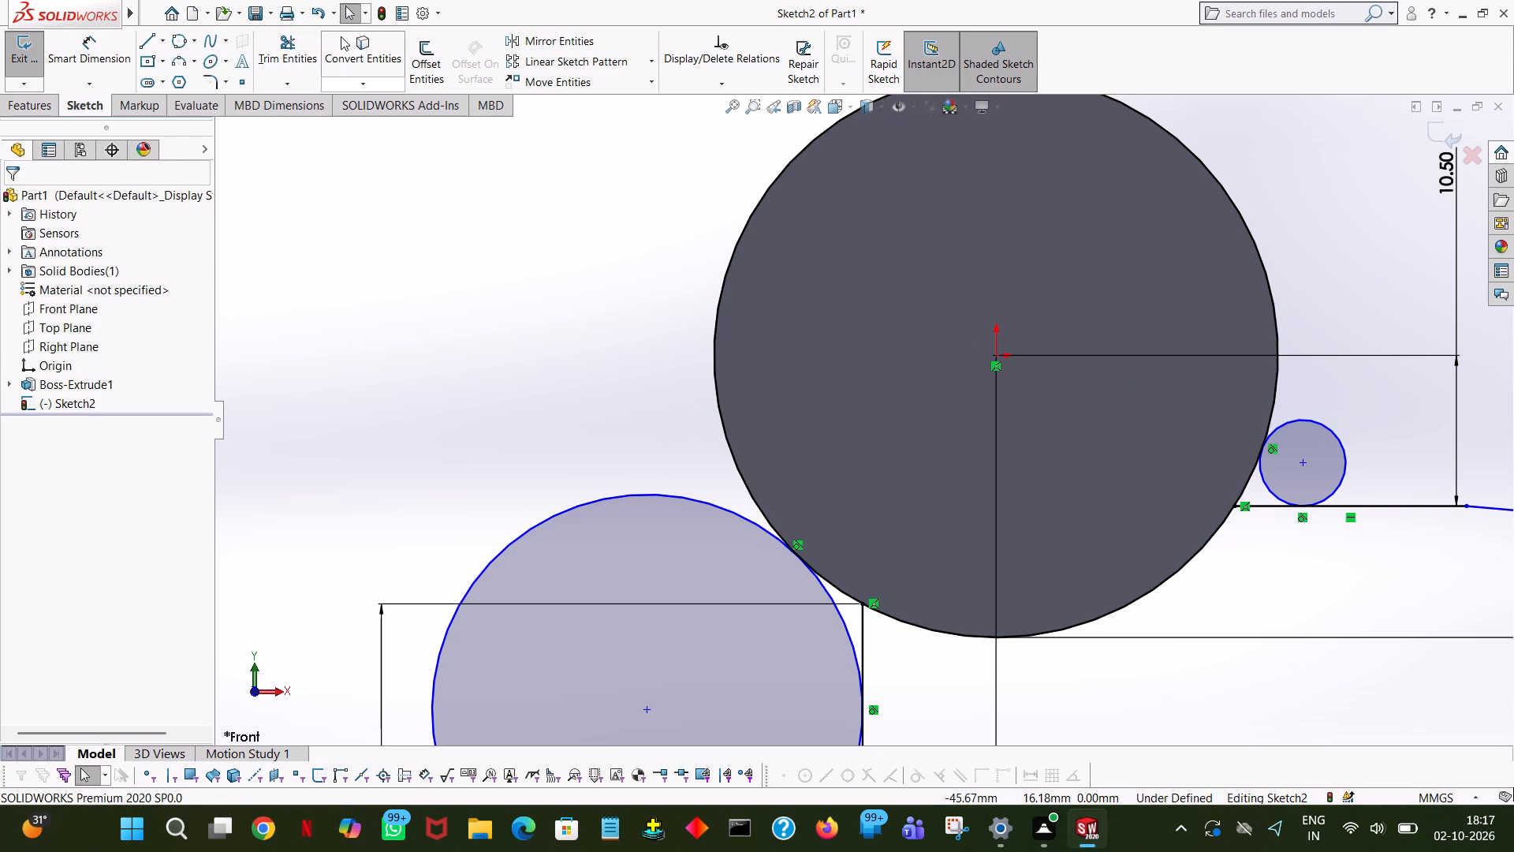
Trim the two new tangent circles to fillet arcs and remove the leftover vertical and horizontal line stubs at the boss-sized circle.
click(296, 43)
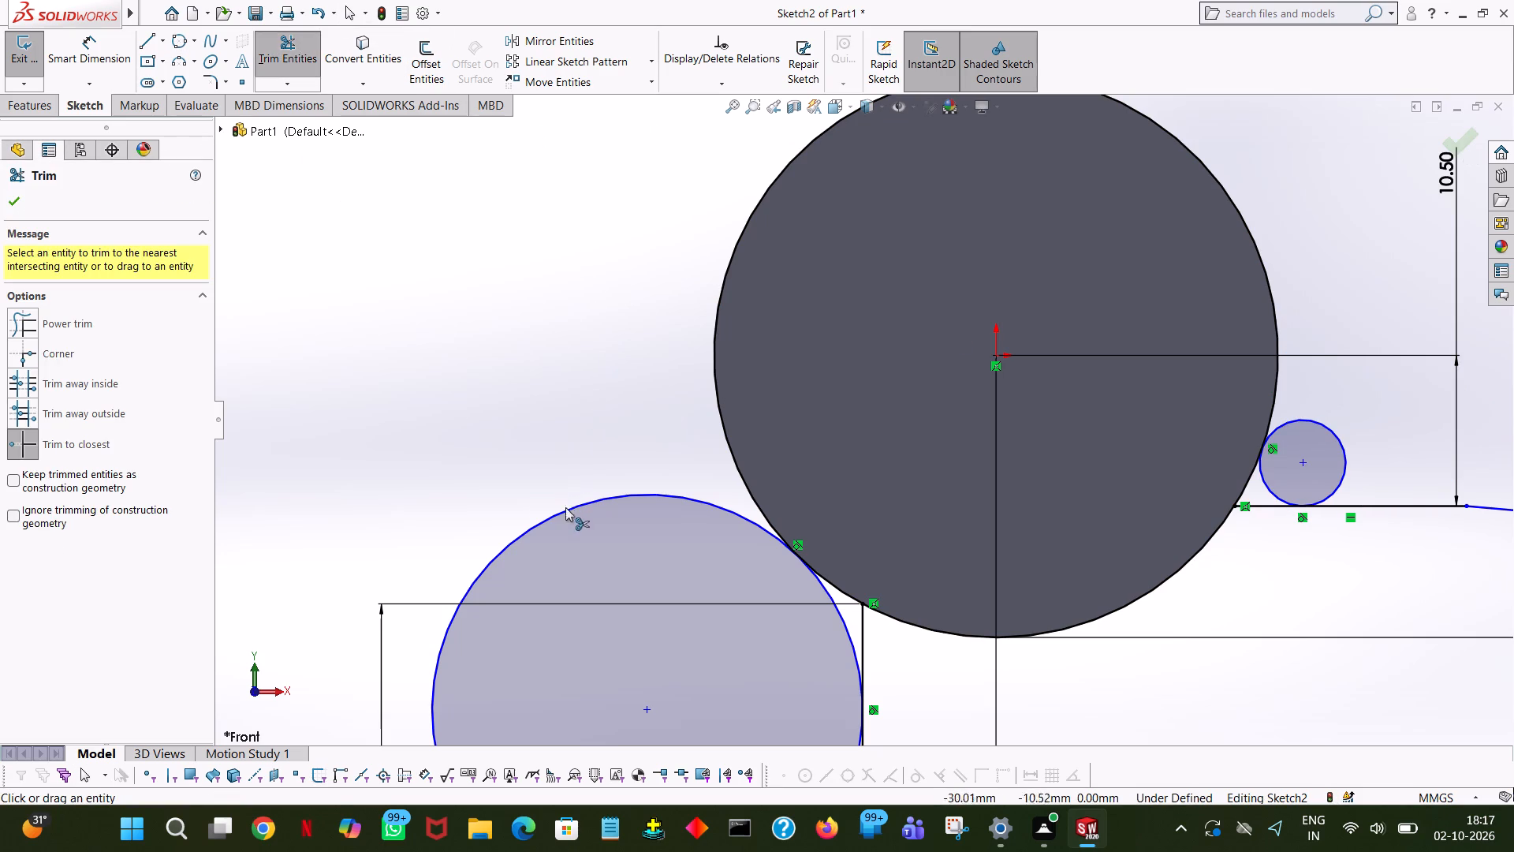
double_click(565, 510)
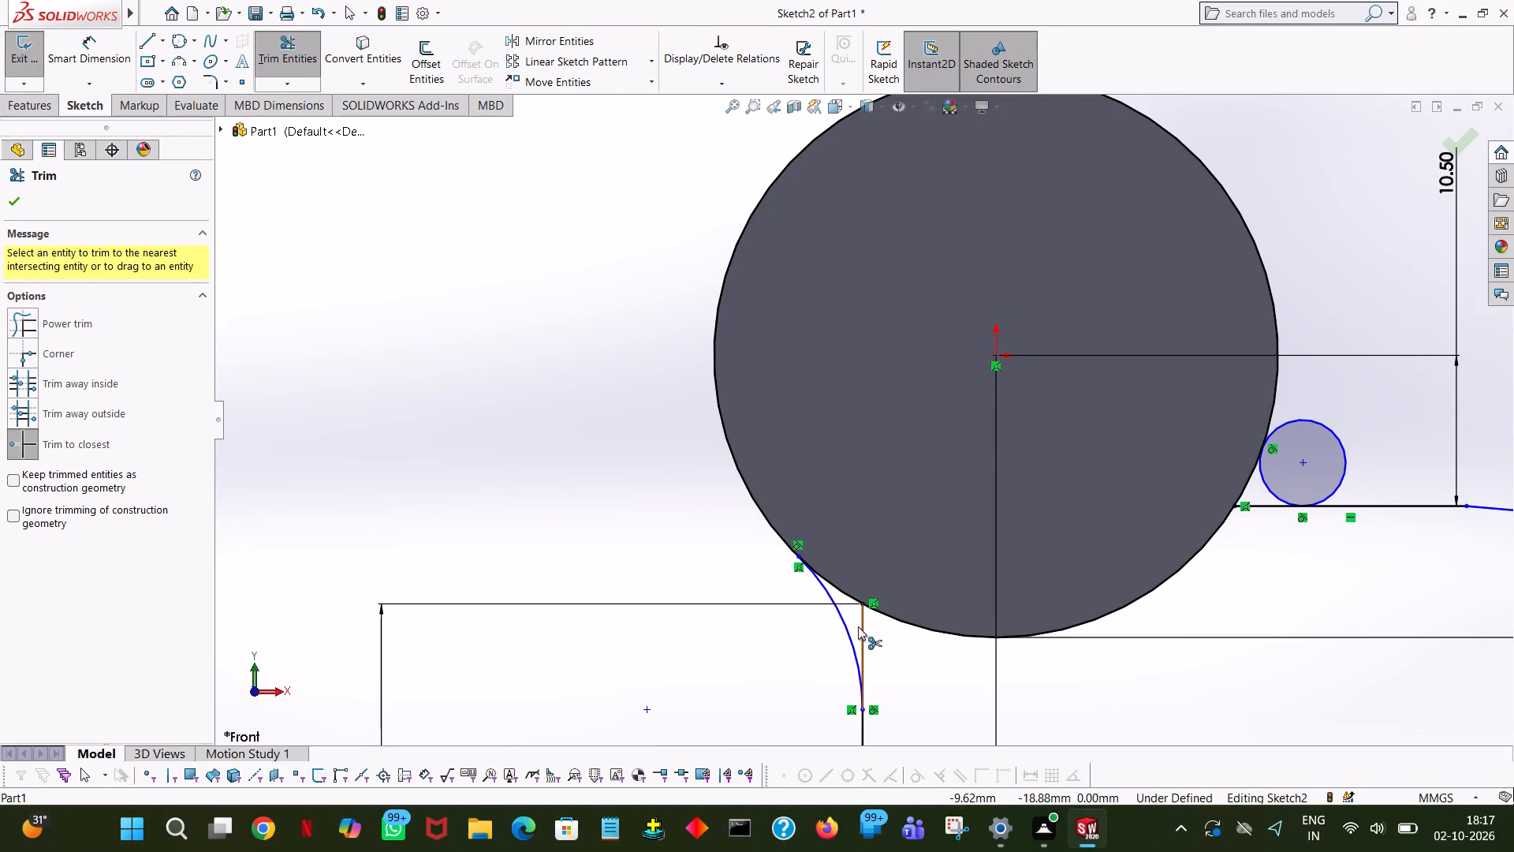
click(858, 626)
click(790, 420)
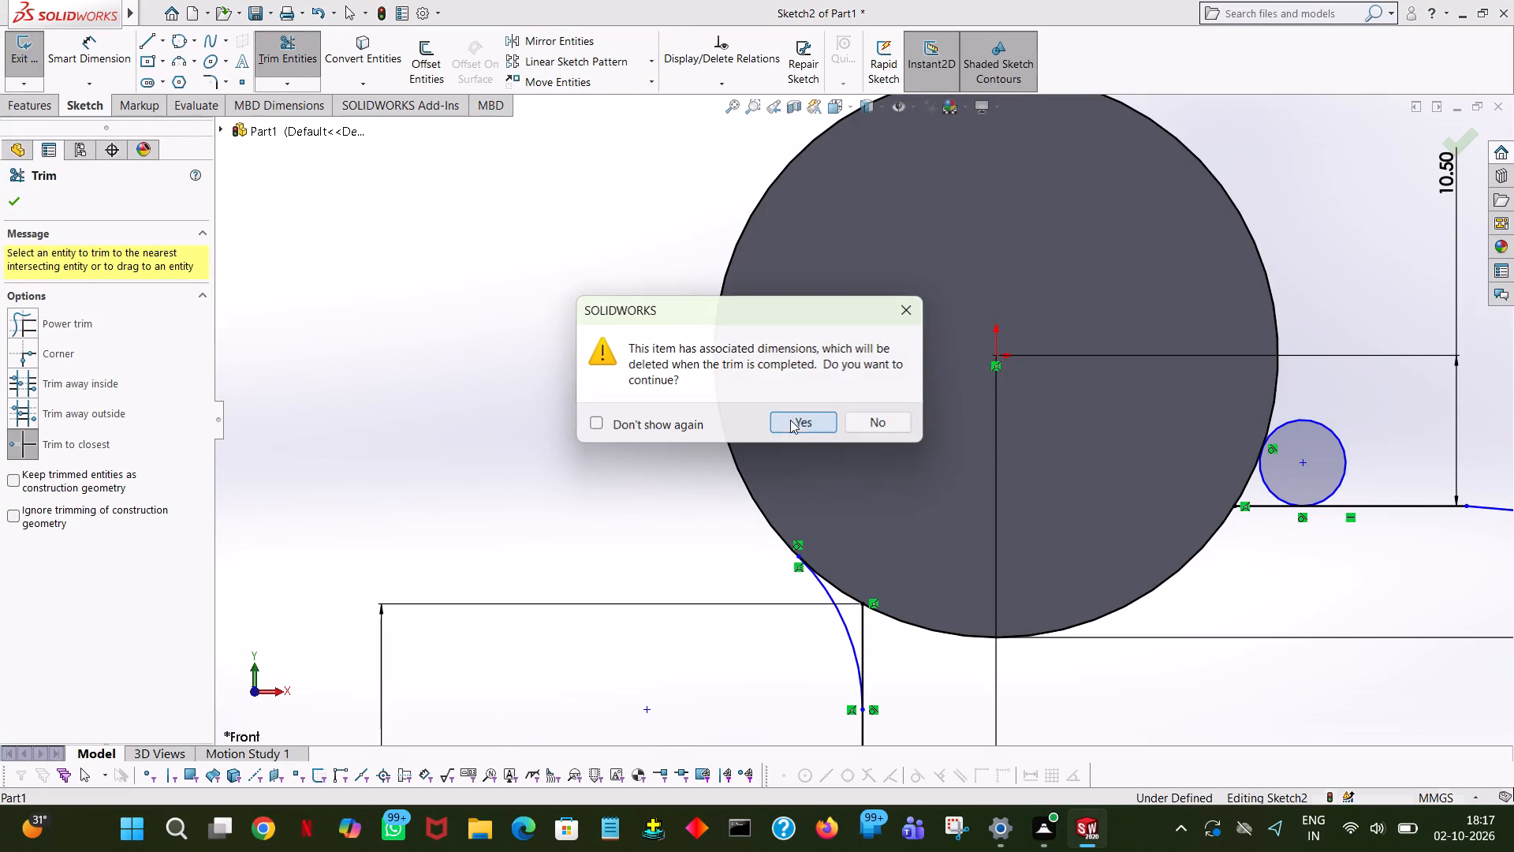
click(1259, 505)
click(1349, 461)
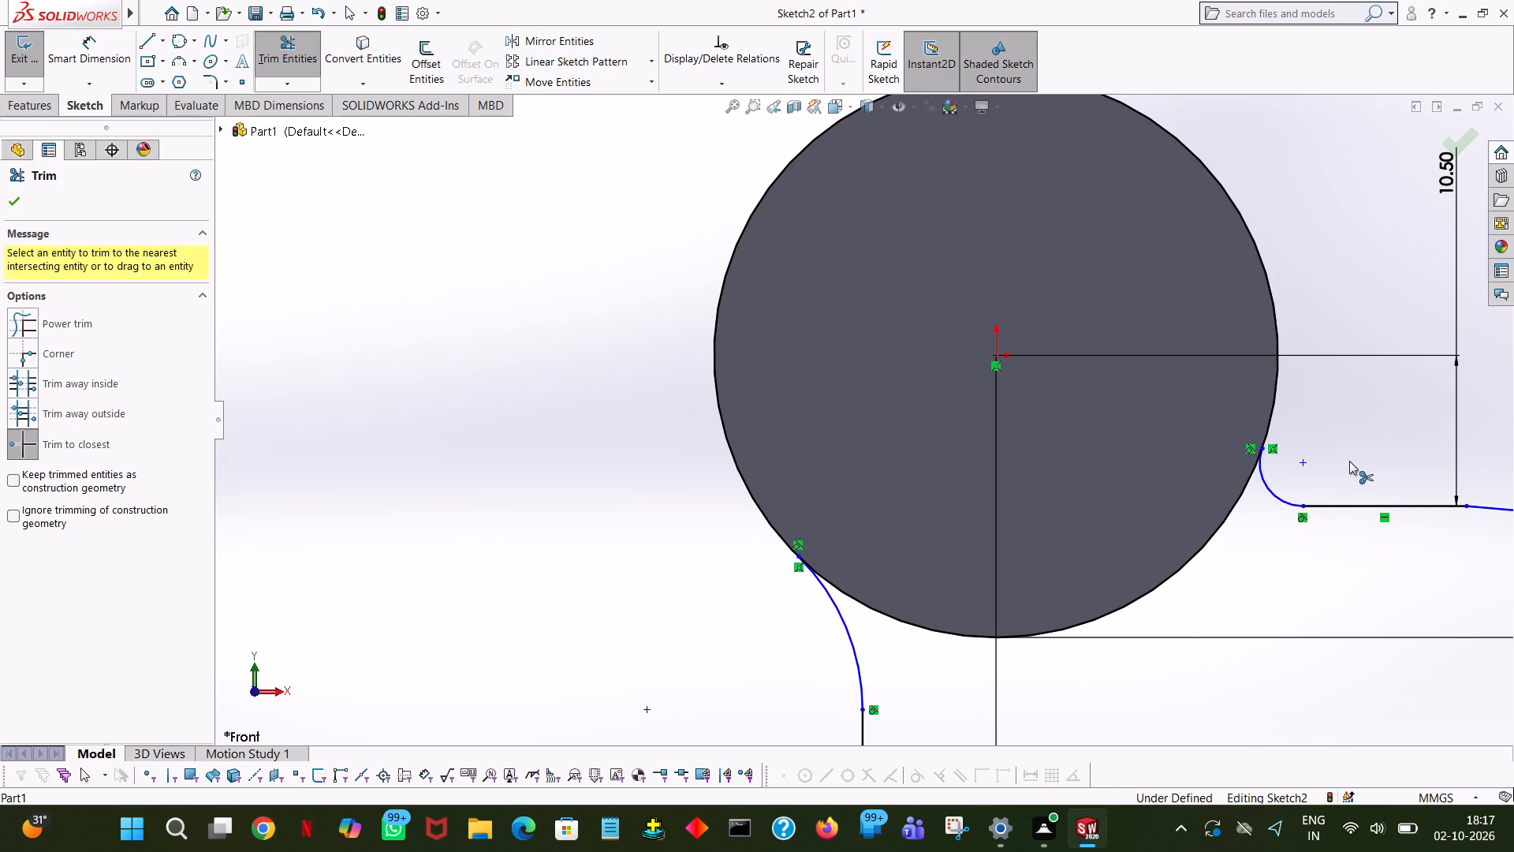
Trim the lower circle's inner portion to leave its outer arc, and remove the detached circle outside the profile.
ctrl+scroll(1353, 540, down, 5)
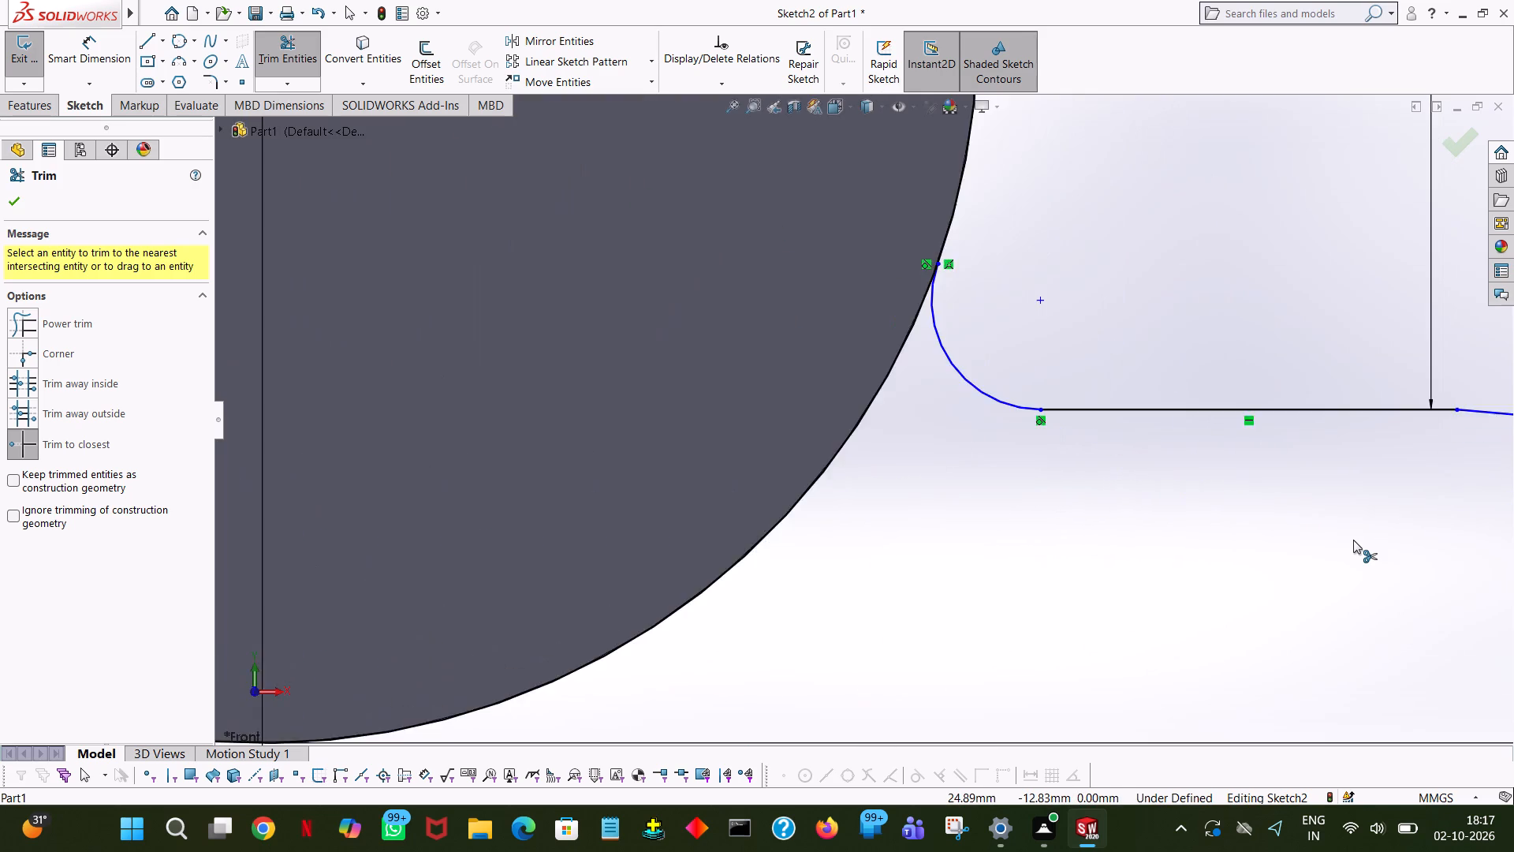
ctrl+scroll(1353, 540, up, 11)
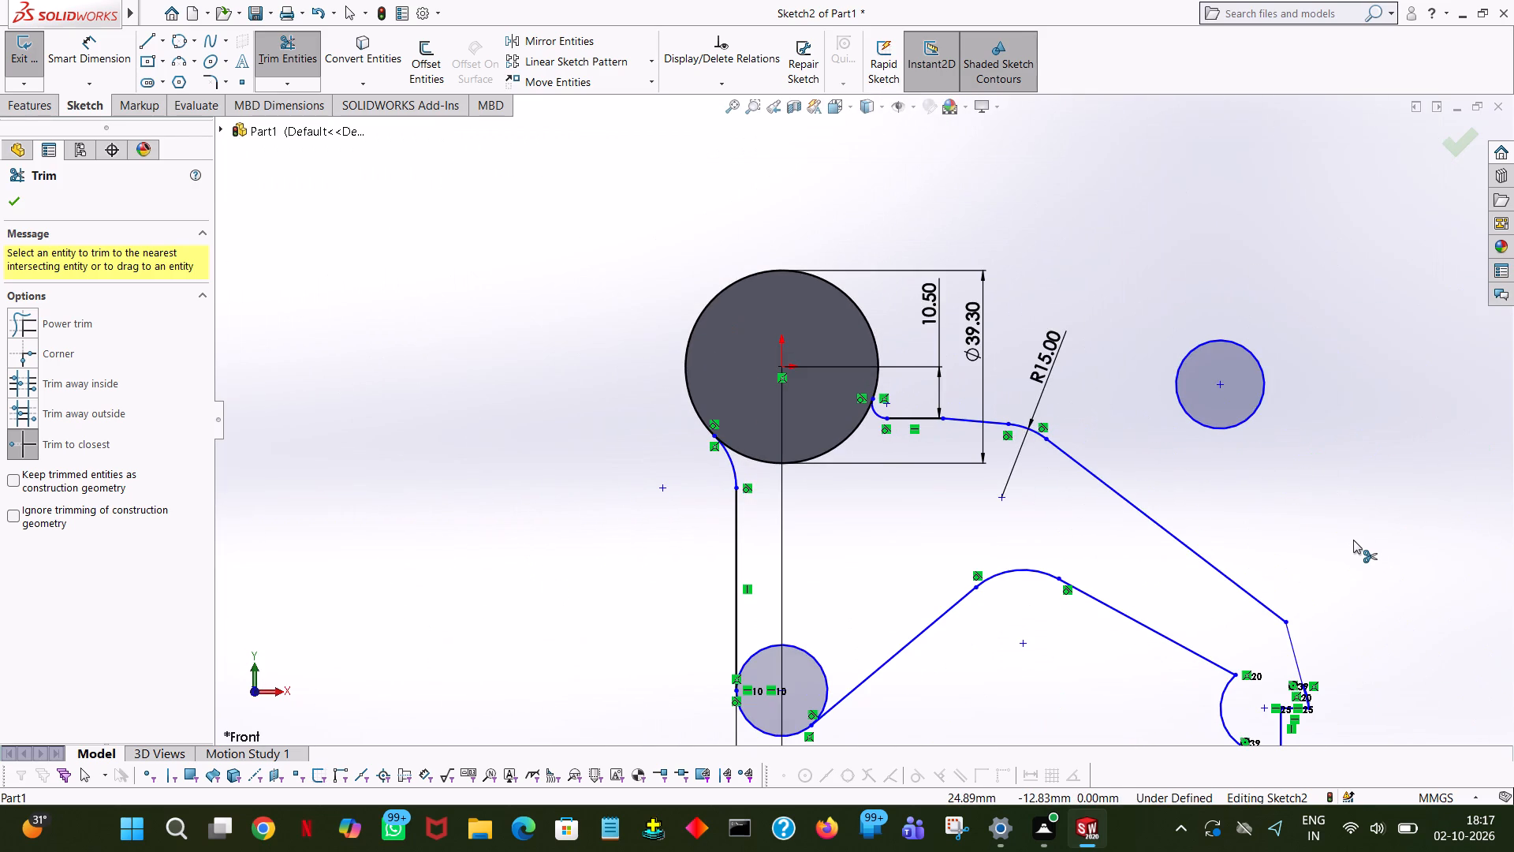
click(820, 671)
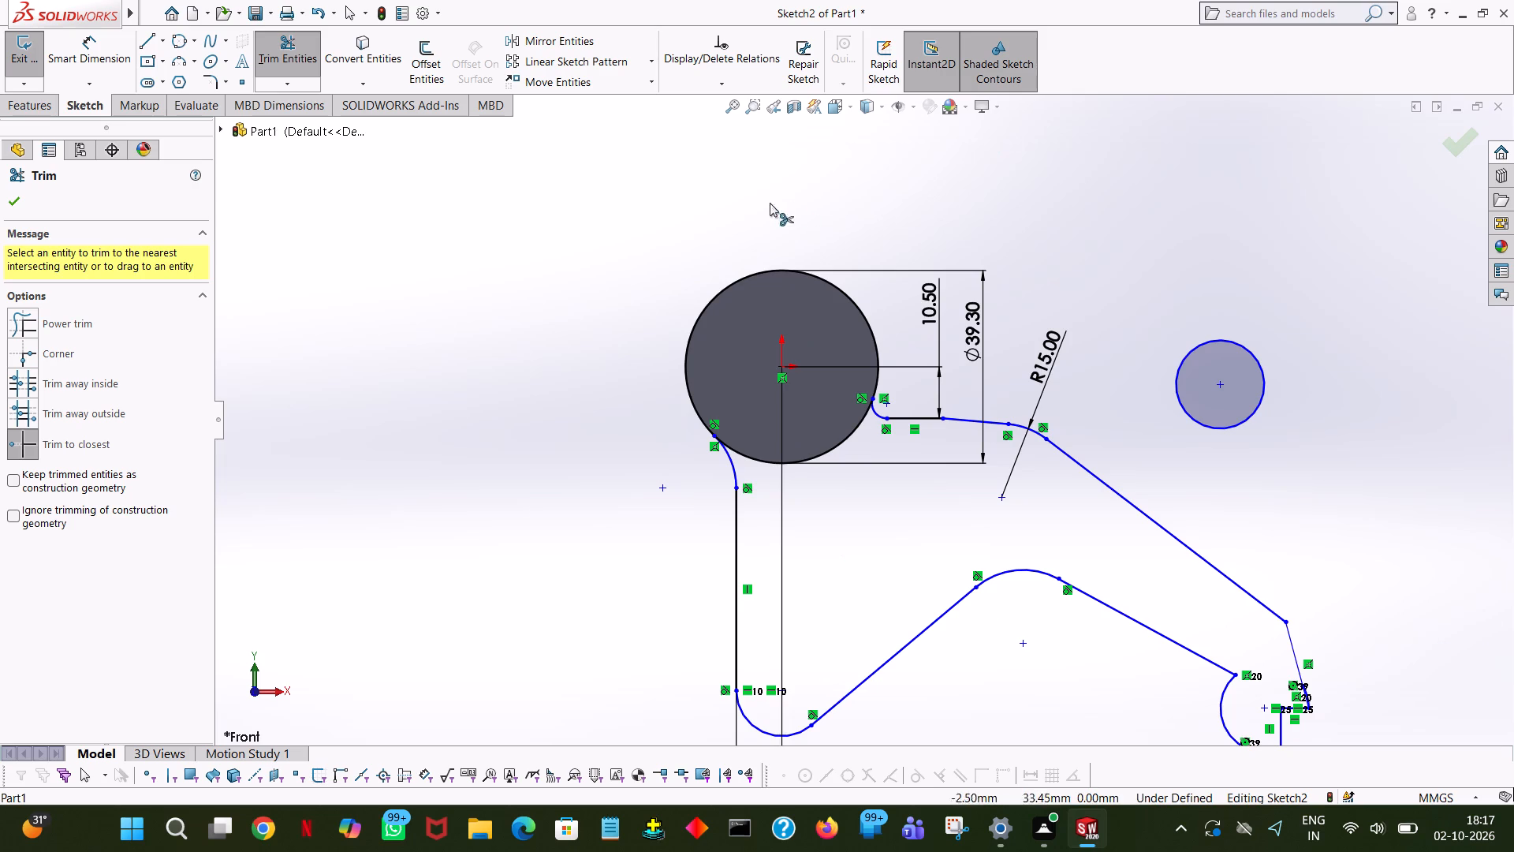
click(1266, 381)
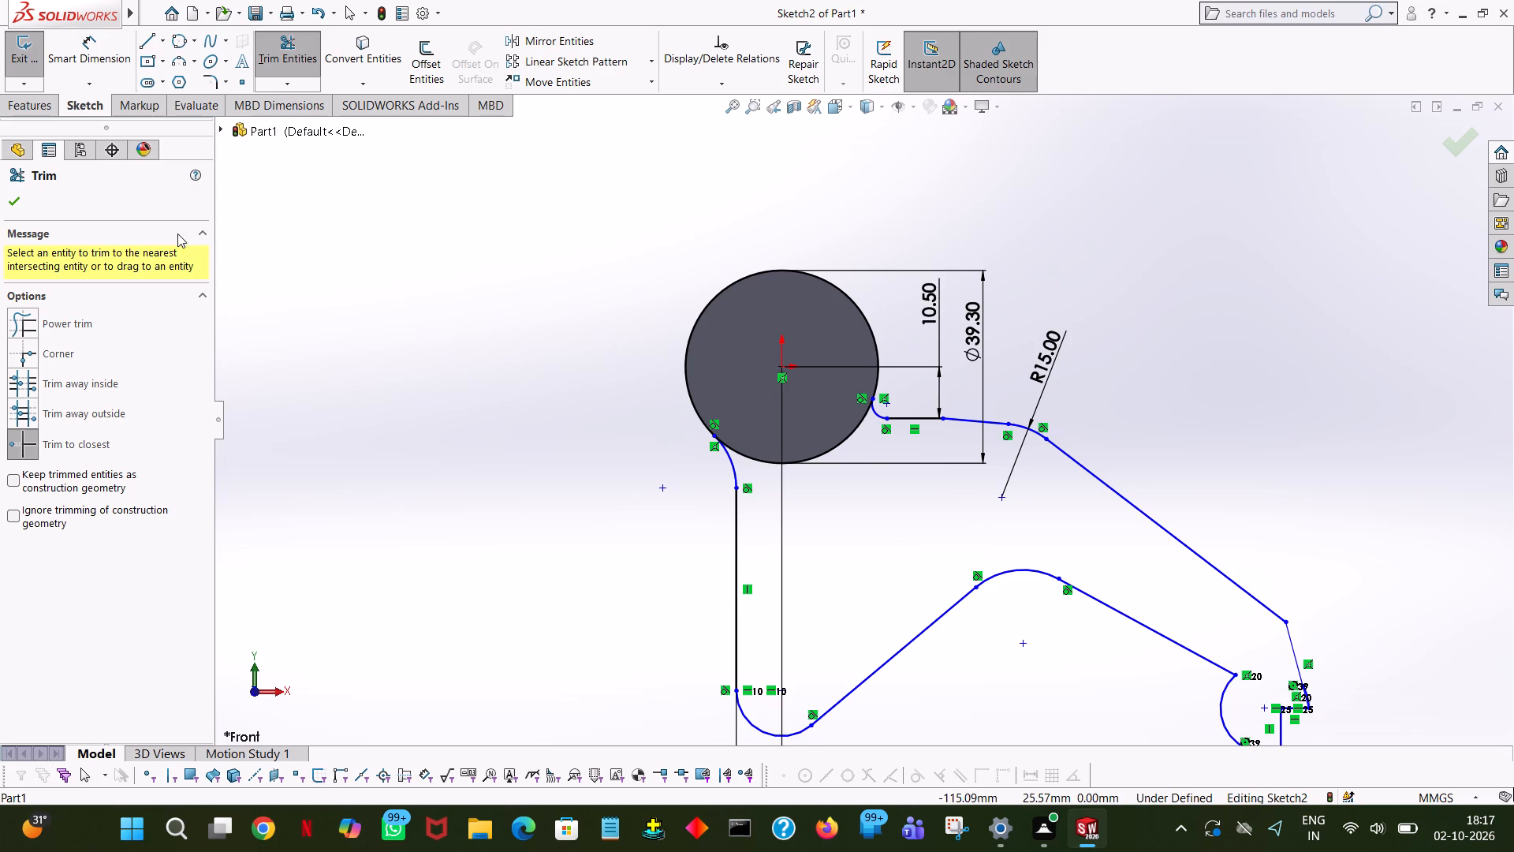
click(9, 204)
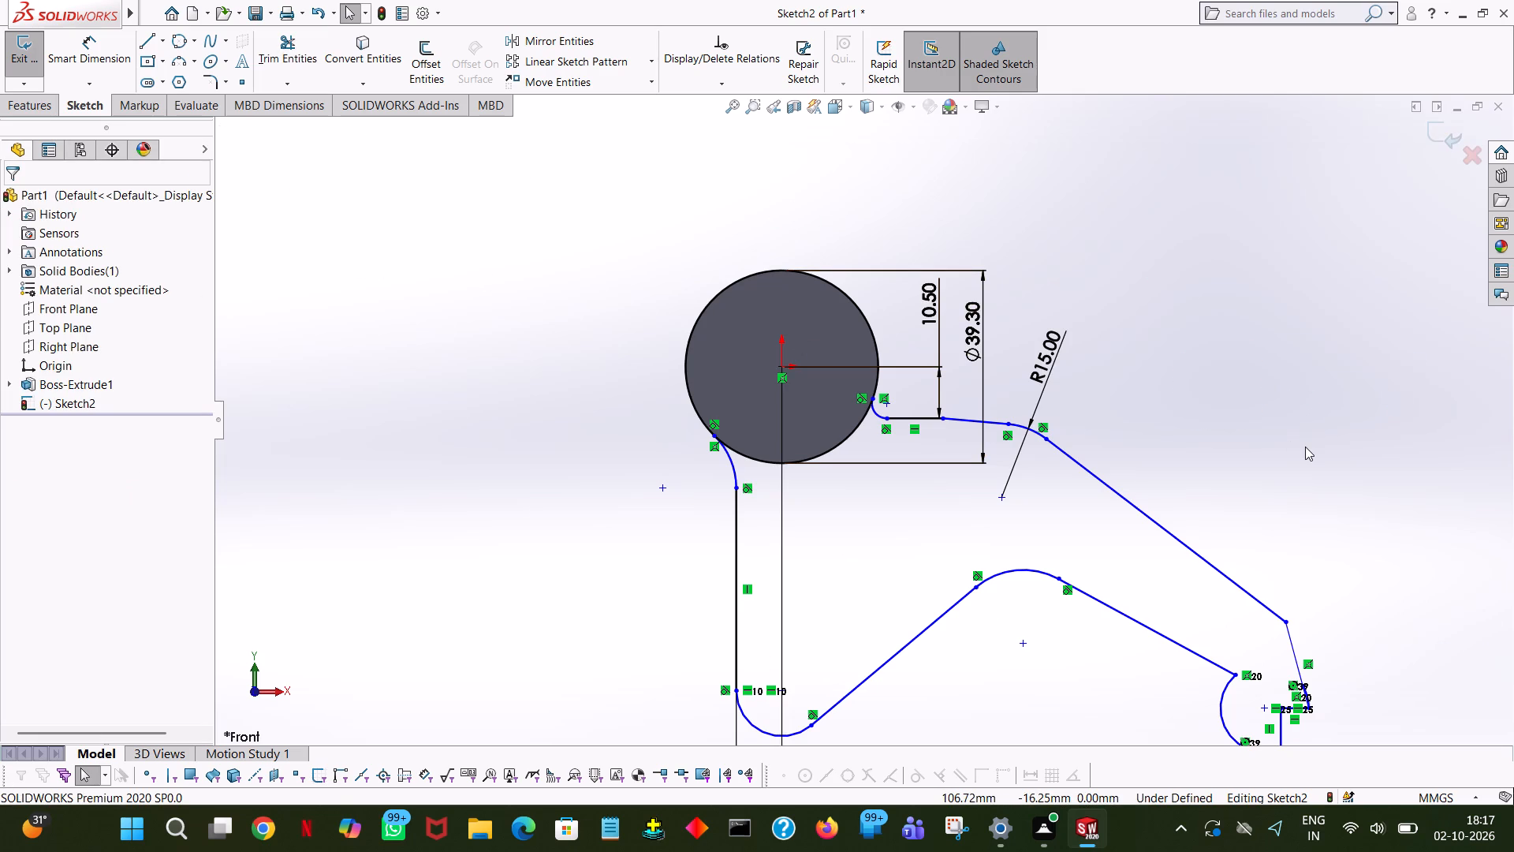
Extrude the closed arm profile region 9 mm with a Mid Plane end condition, merged with the cylindrical boss.
ctrl+scroll(1305, 447, down, 2)
ctrl+scroll(1305, 447, up, 4)
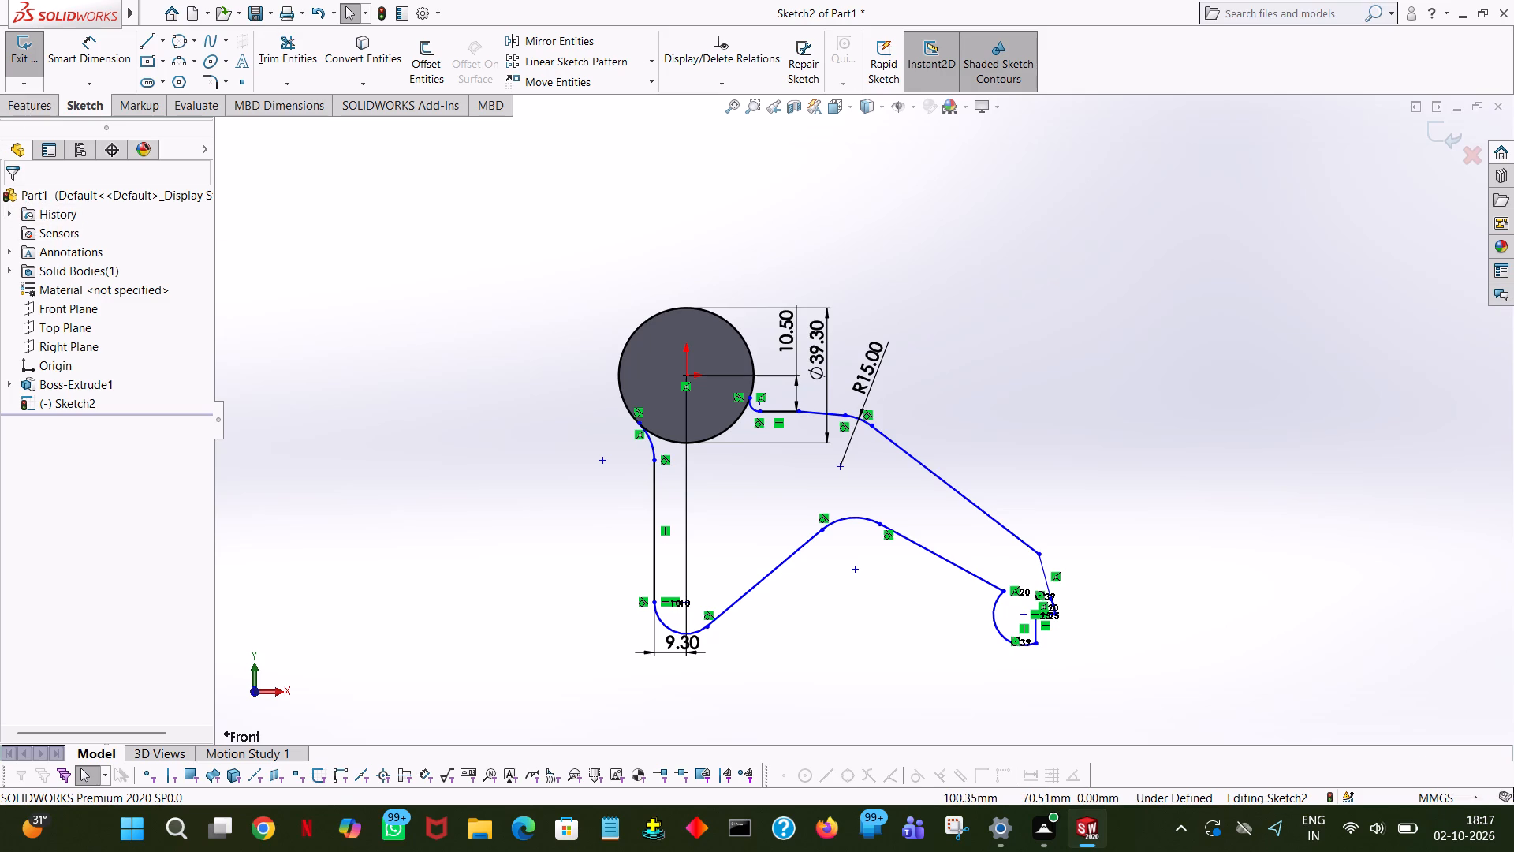
click(32, 114)
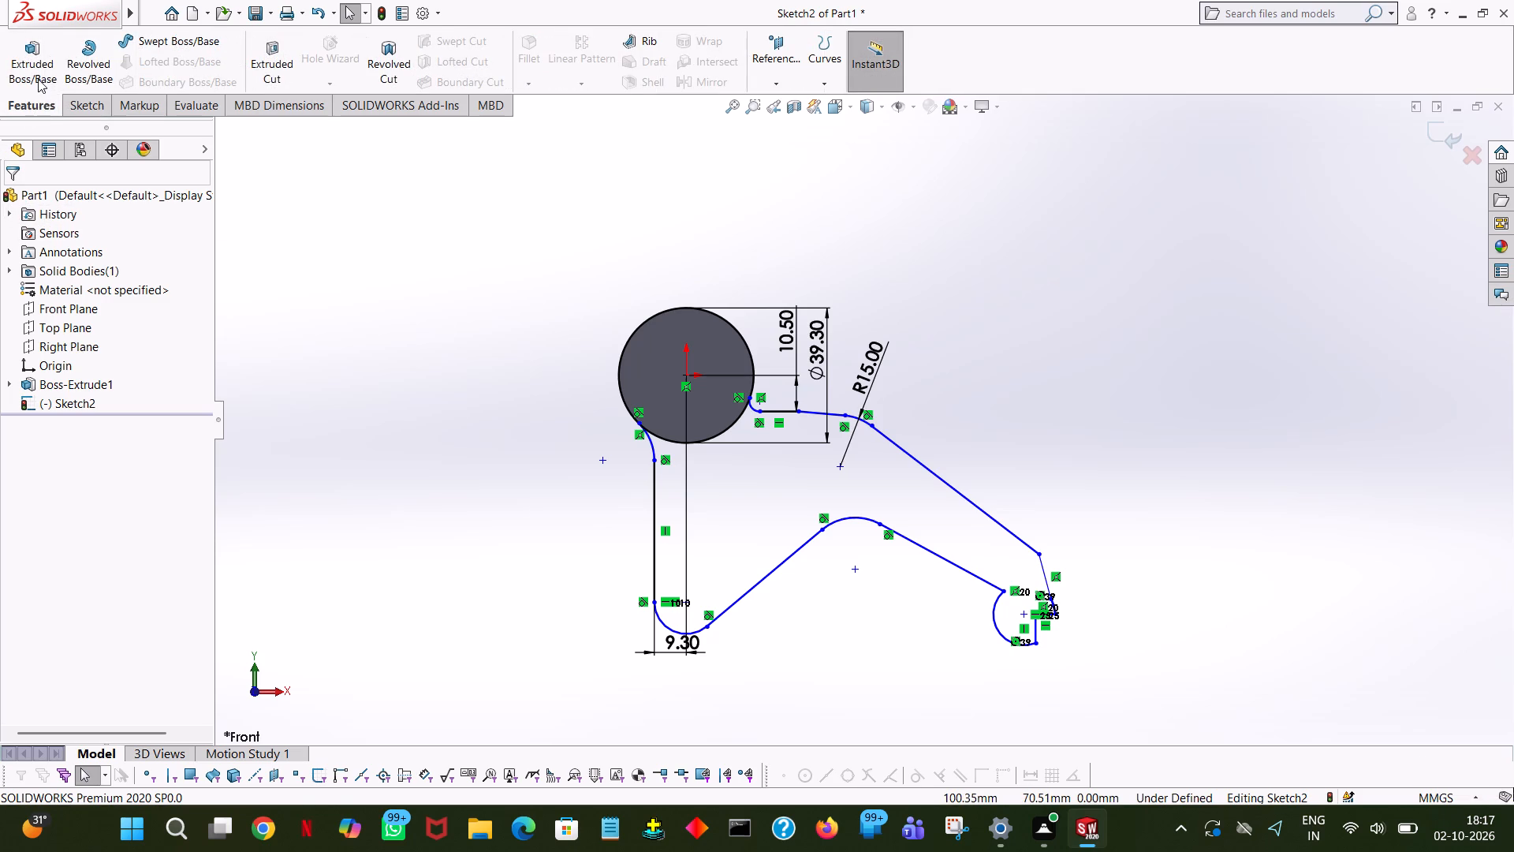
click(38, 79)
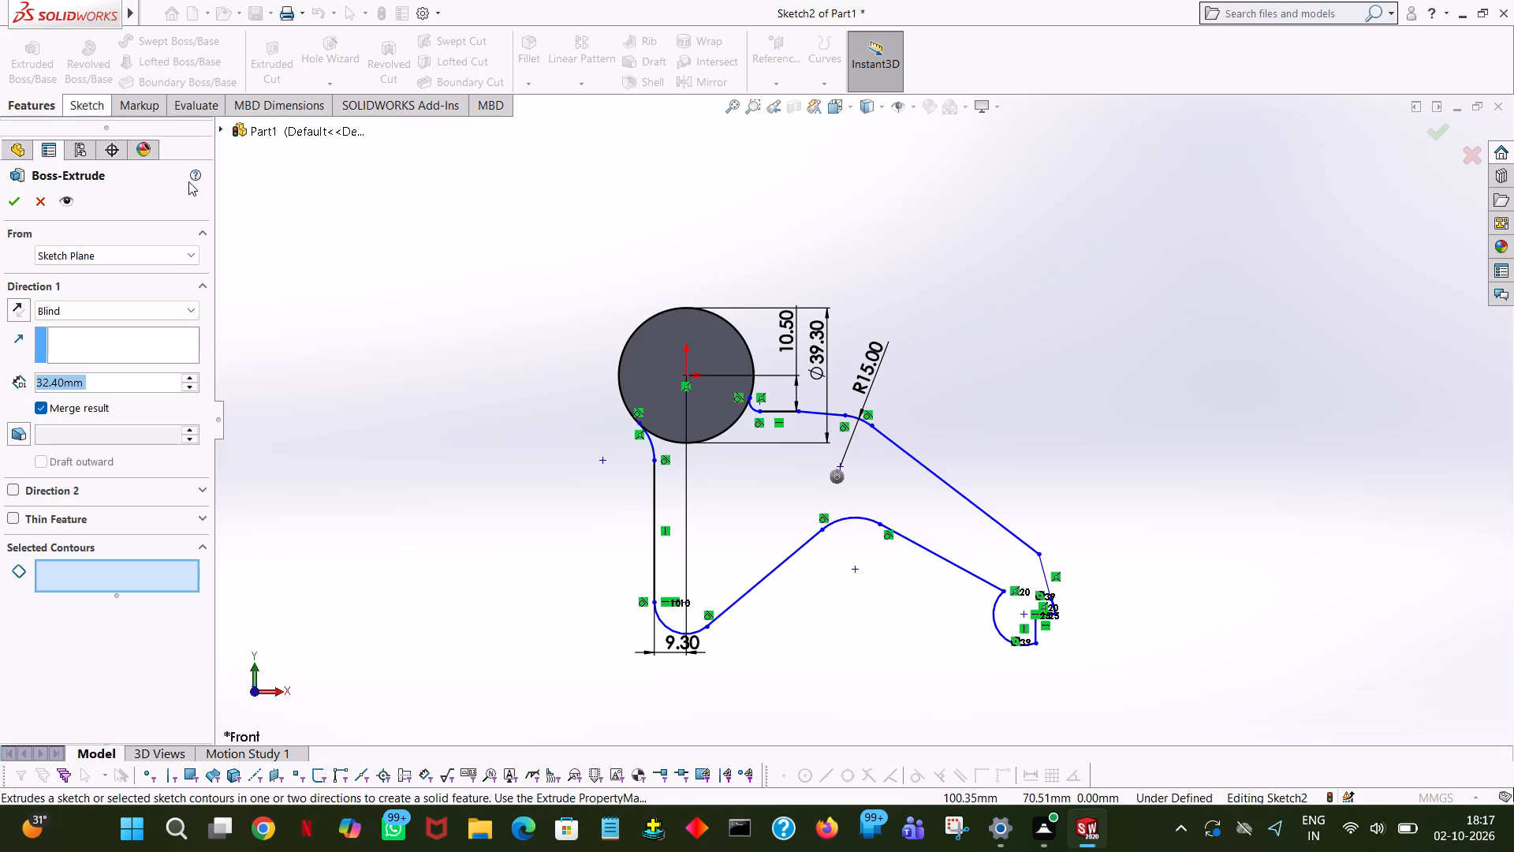
click(759, 474)
middle_drag(1042, 385, 996, 401)
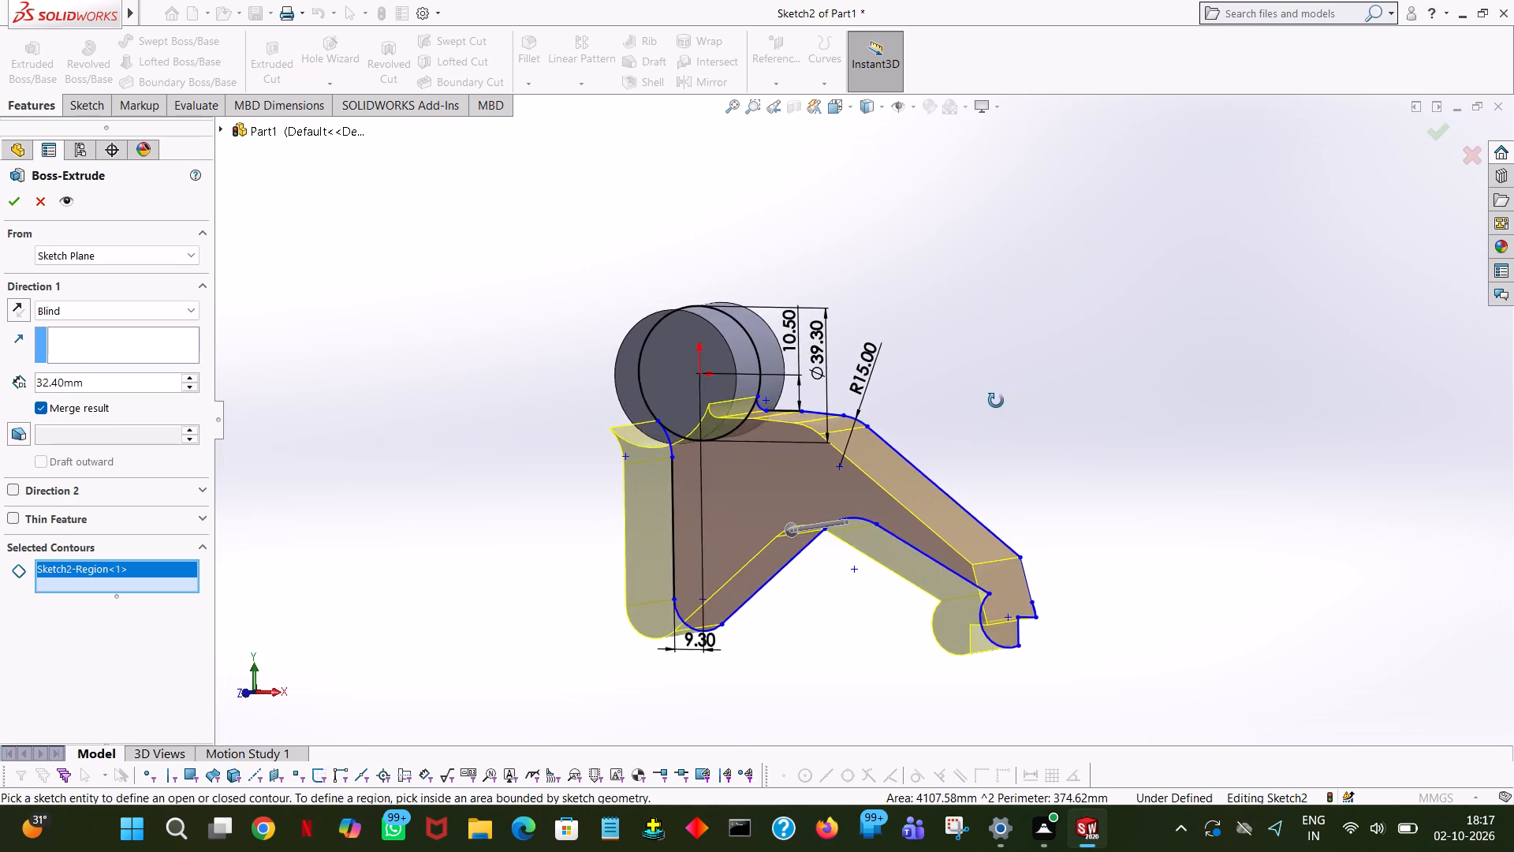
middle_drag(996, 401, 921, 427)
click(69, 301)
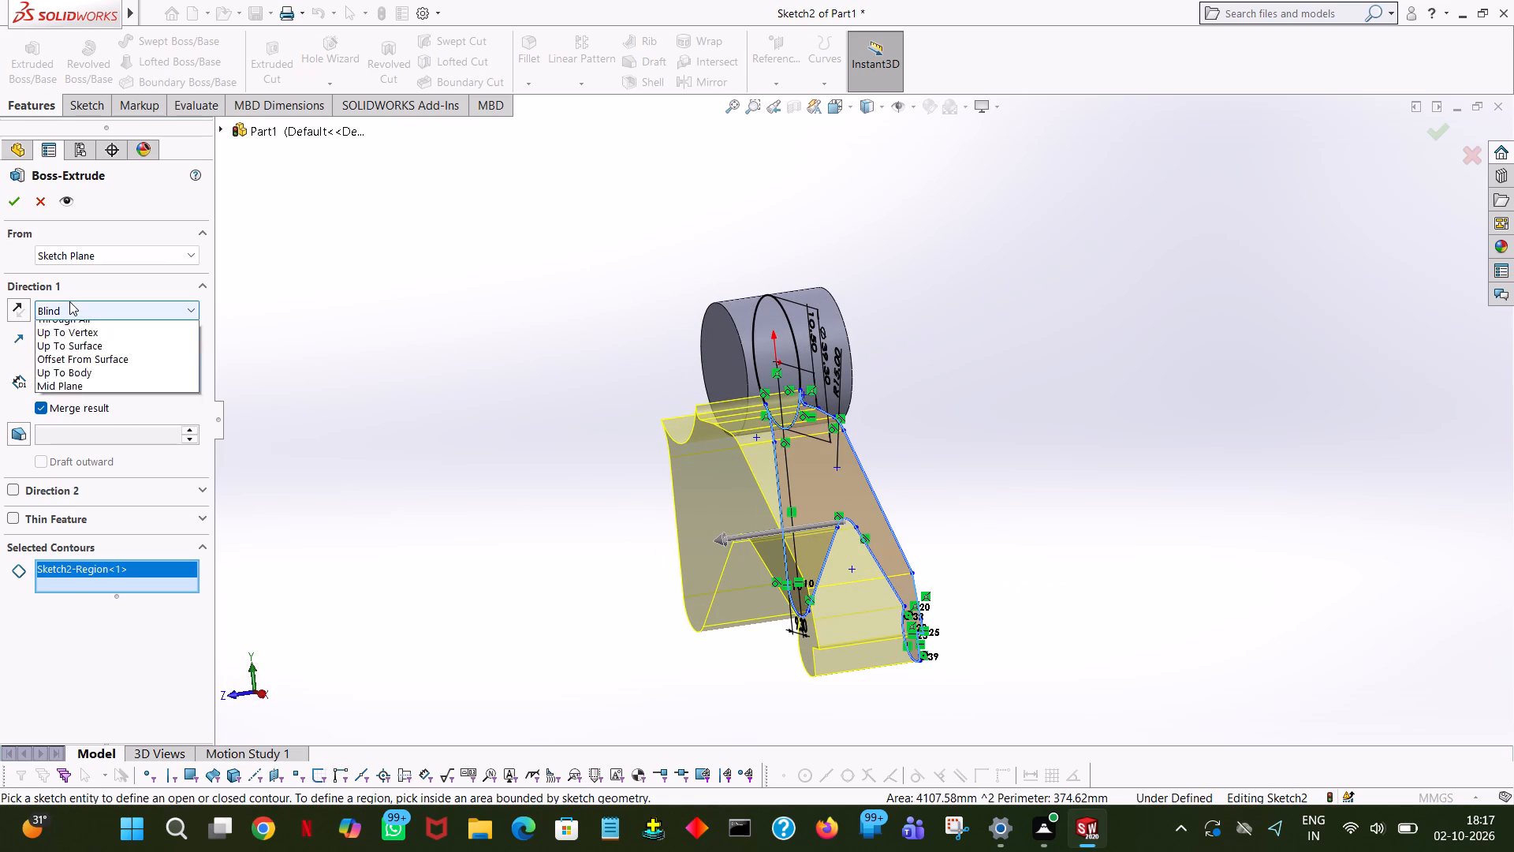
click(91, 415)
click(86, 406)
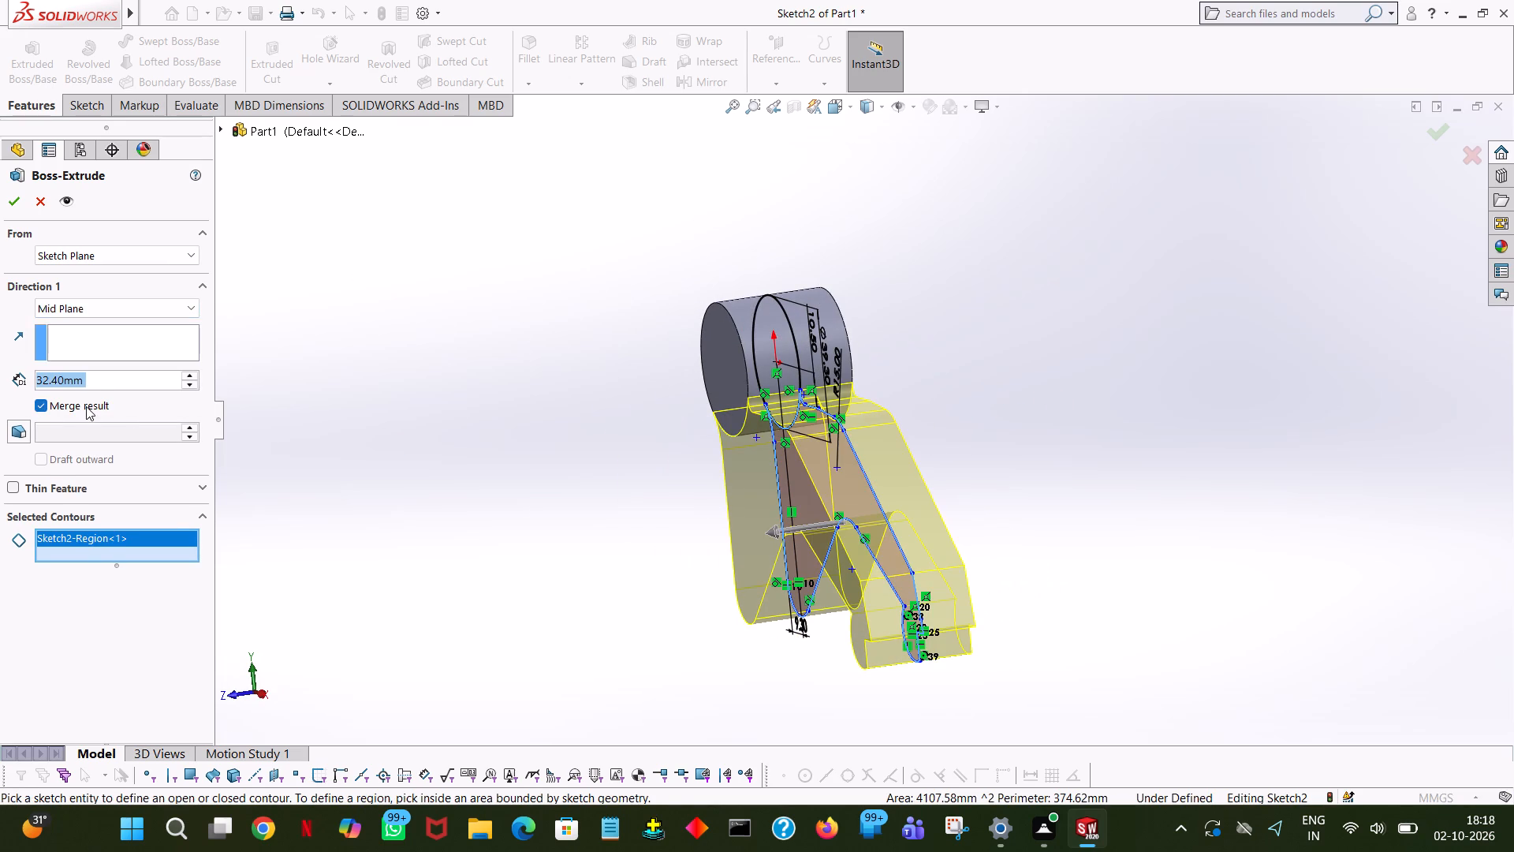
key(9)
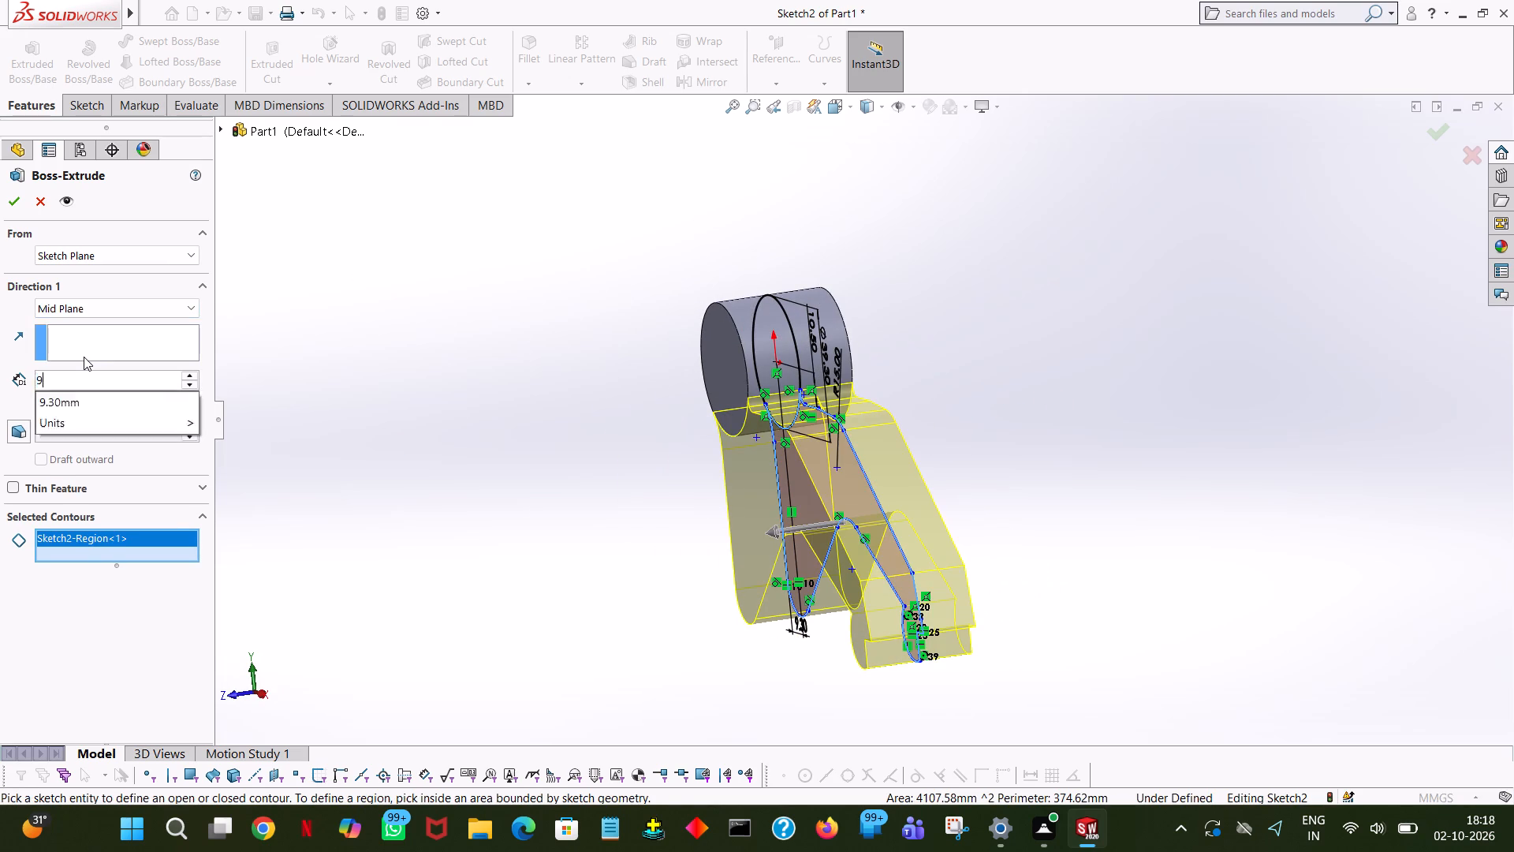
click(265, 367)
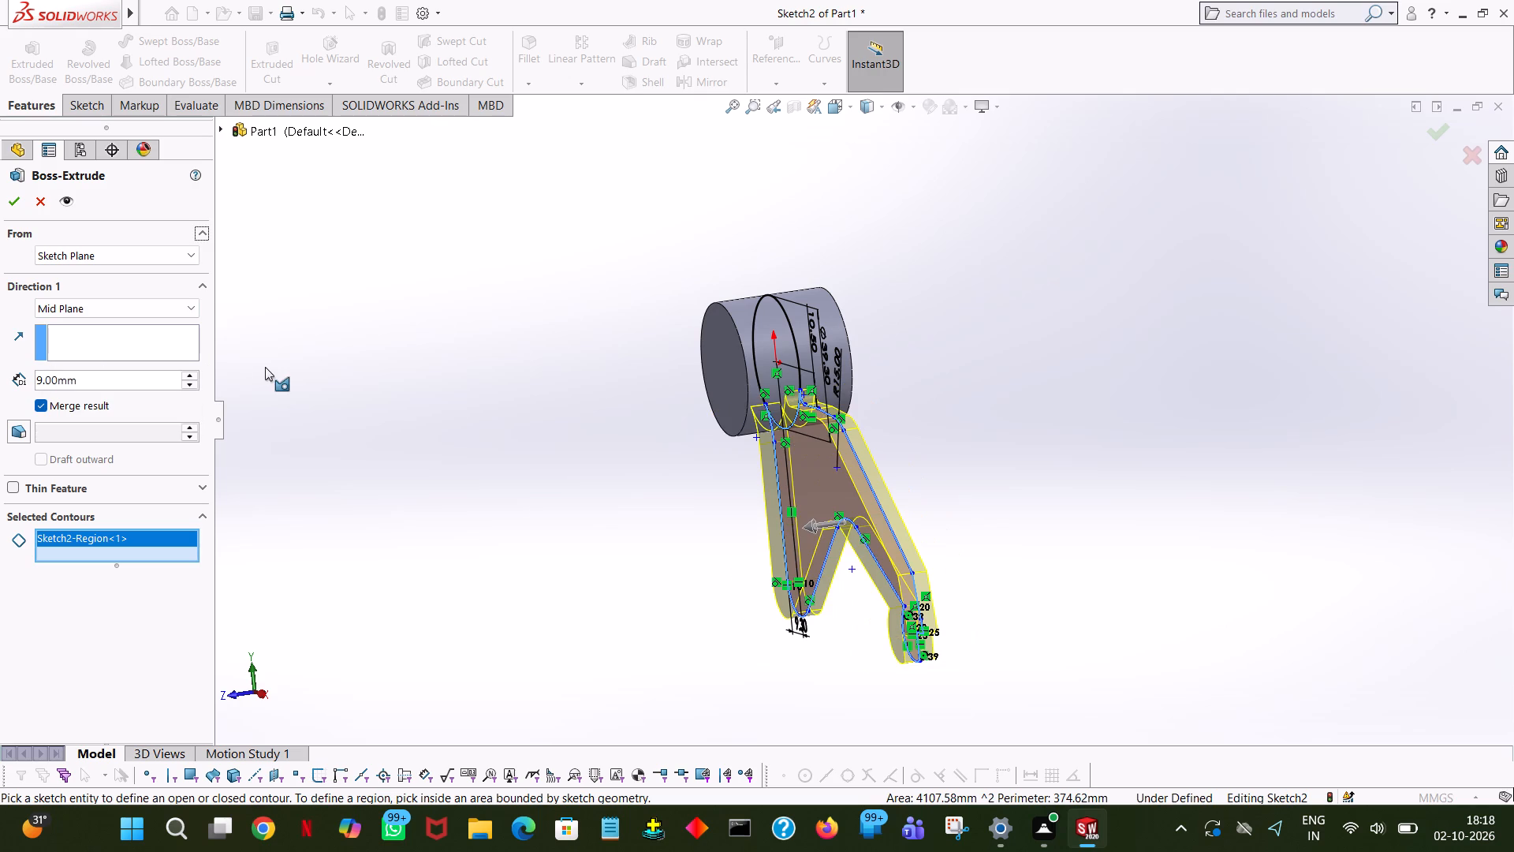
click(13, 193)
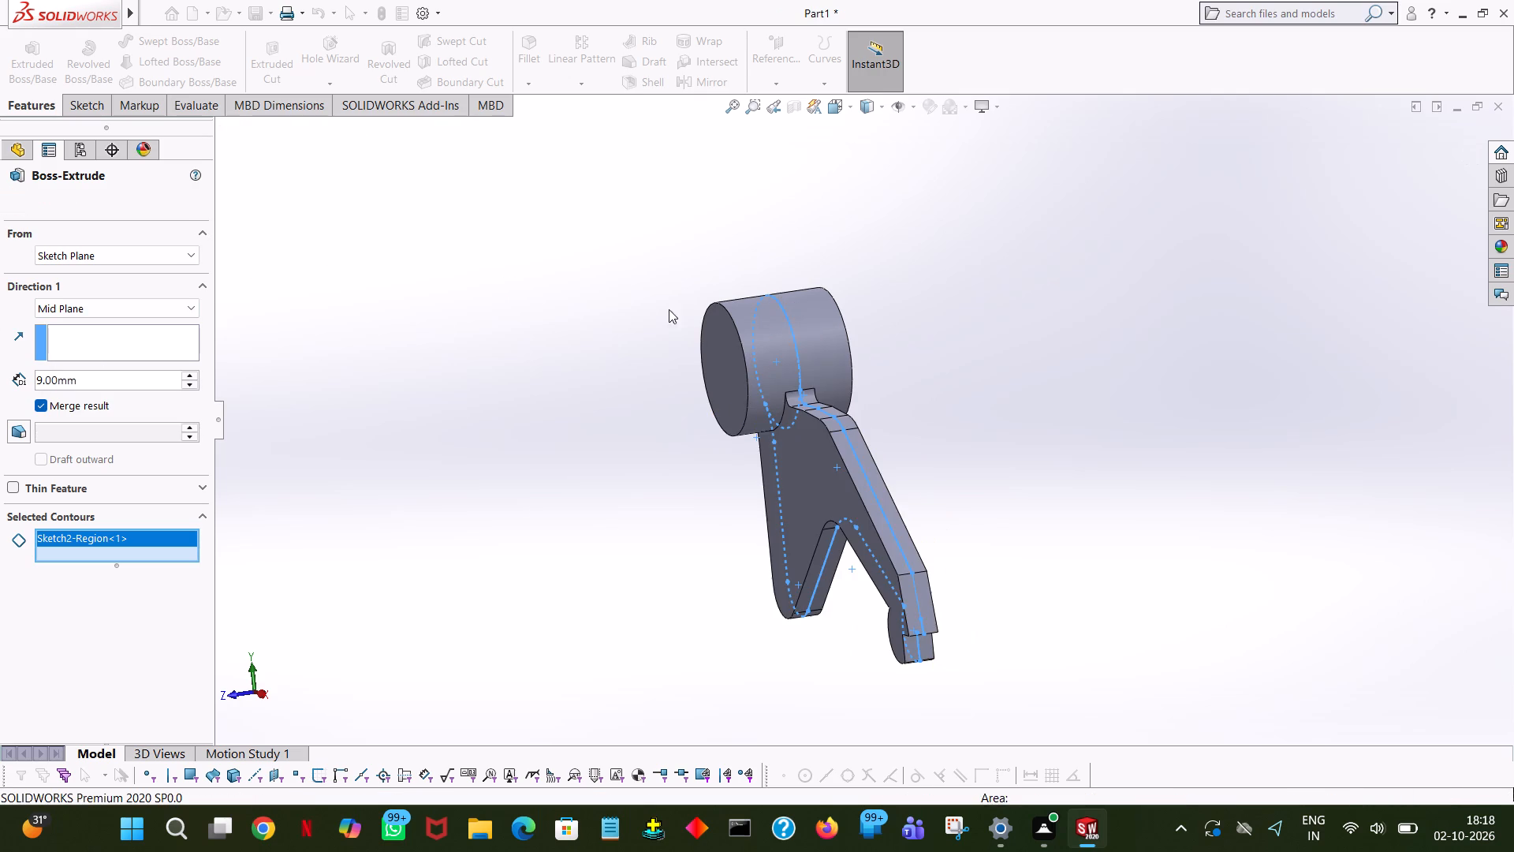
click(648, 309)
On the arm's flat side face, sketch a circle of about 9.3 mm radius concentric with the lower rounded end, reaching its edge.
middle_drag(896, 485, 970, 461)
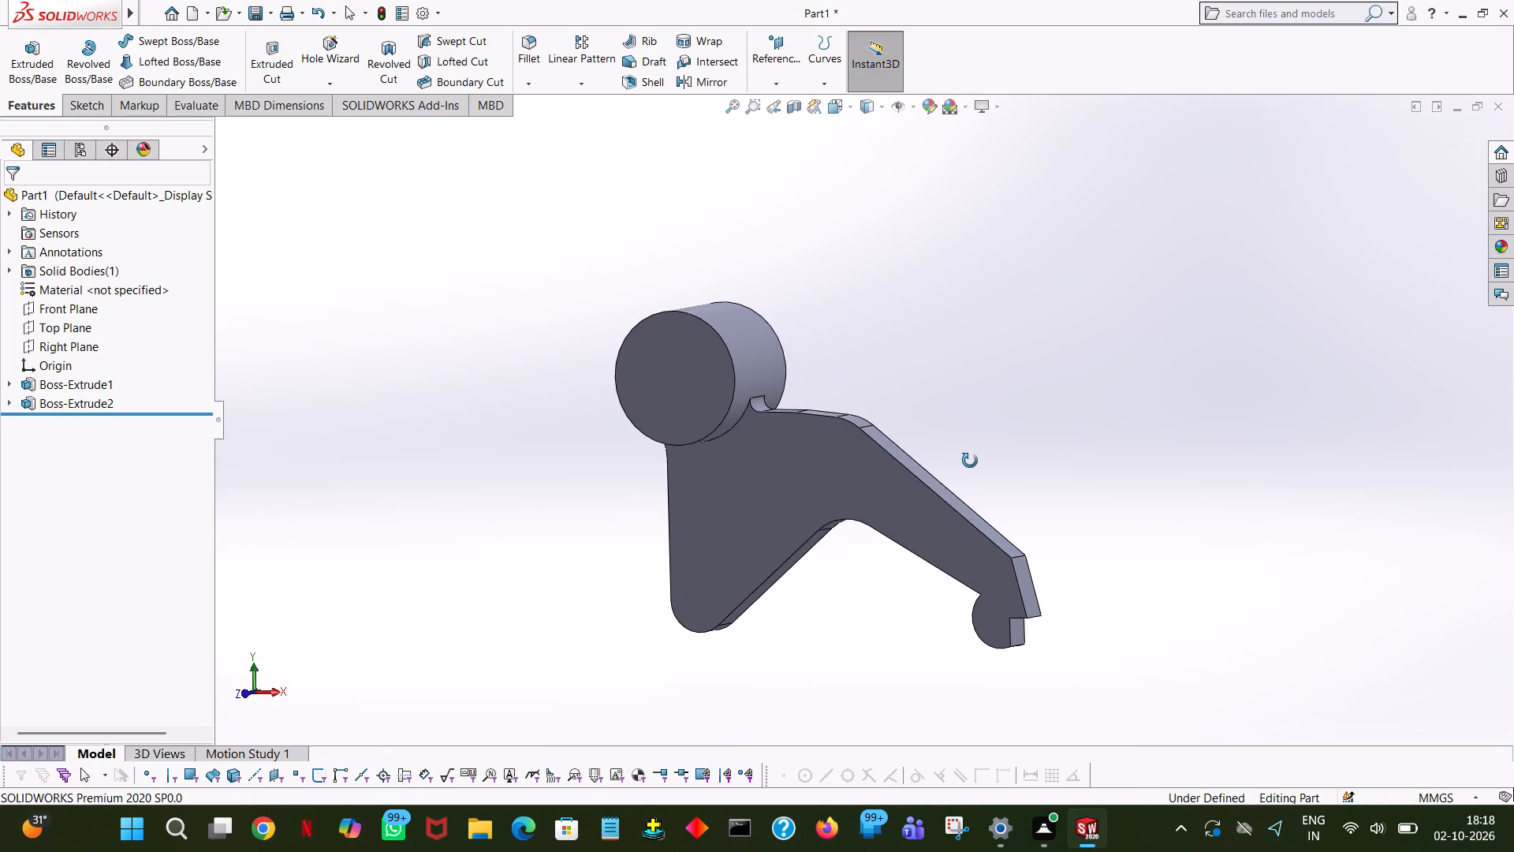
middle_drag(970, 461, 971, 461)
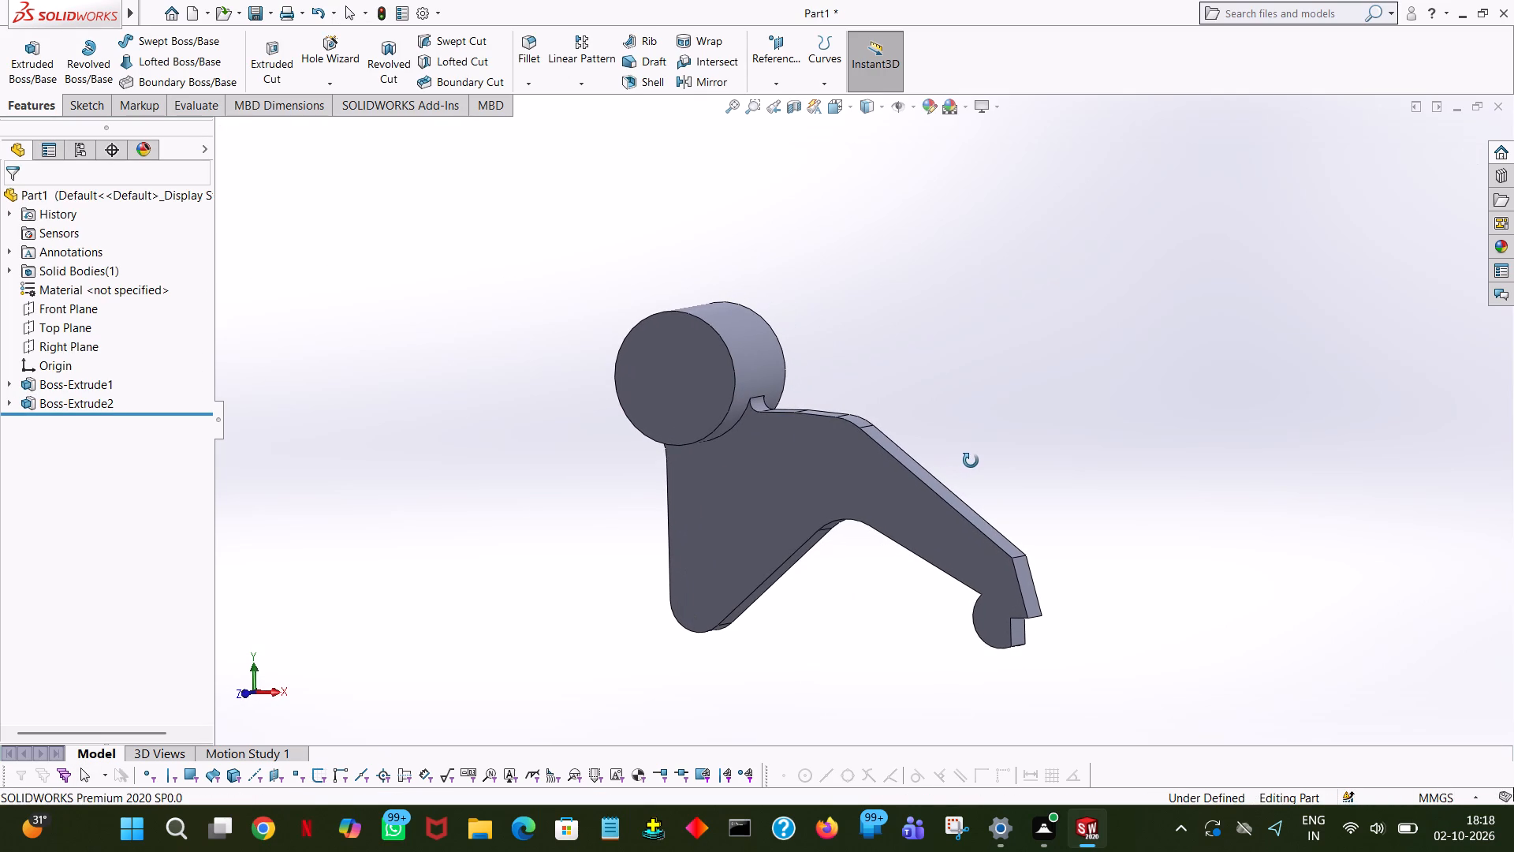
middle_drag(971, 461, 1031, 430)
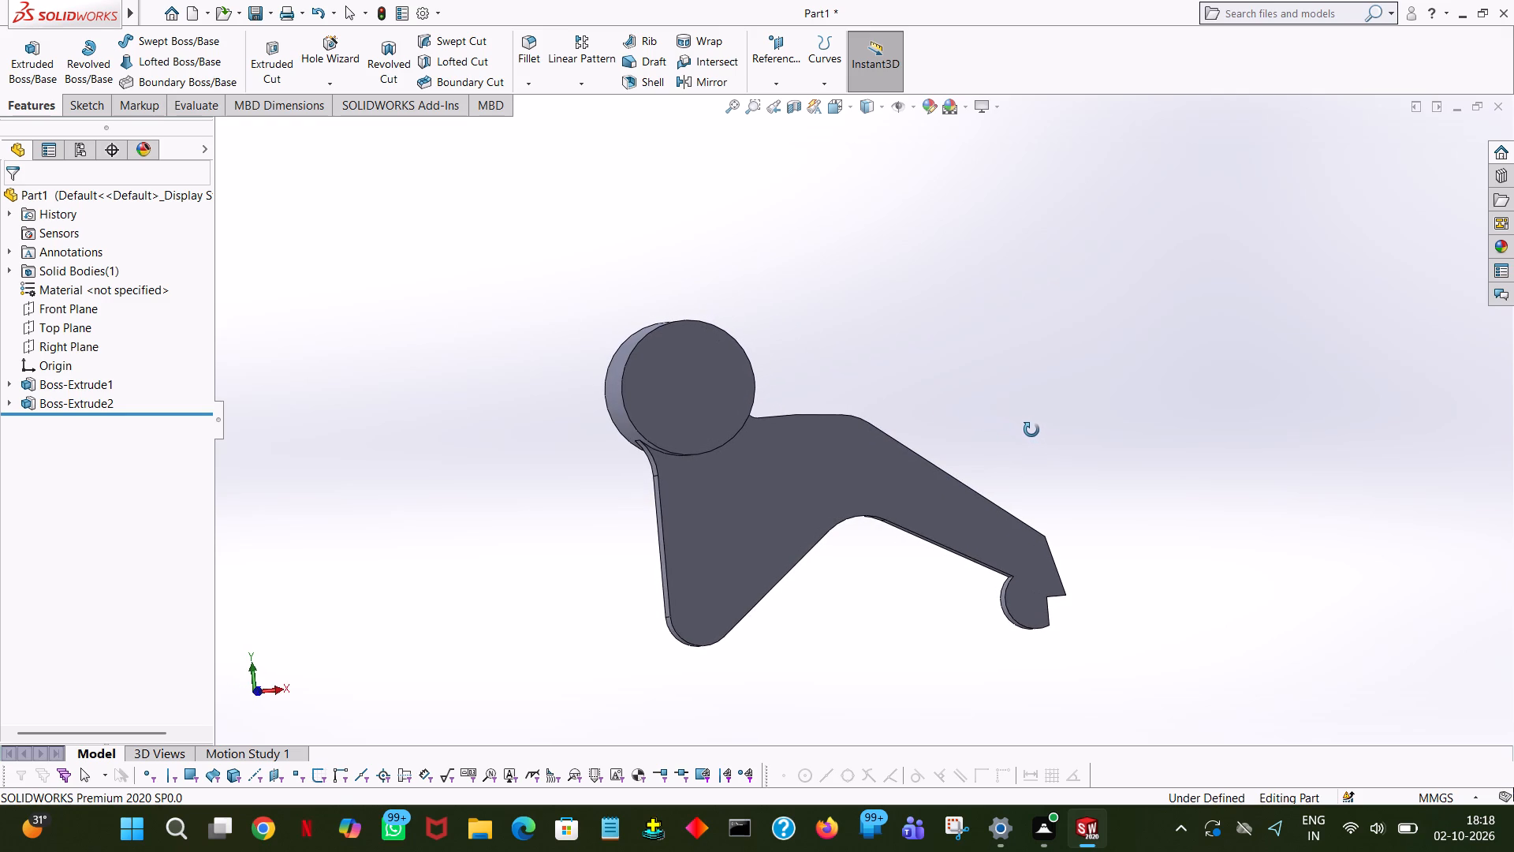
middle_drag(1031, 430, 985, 479)
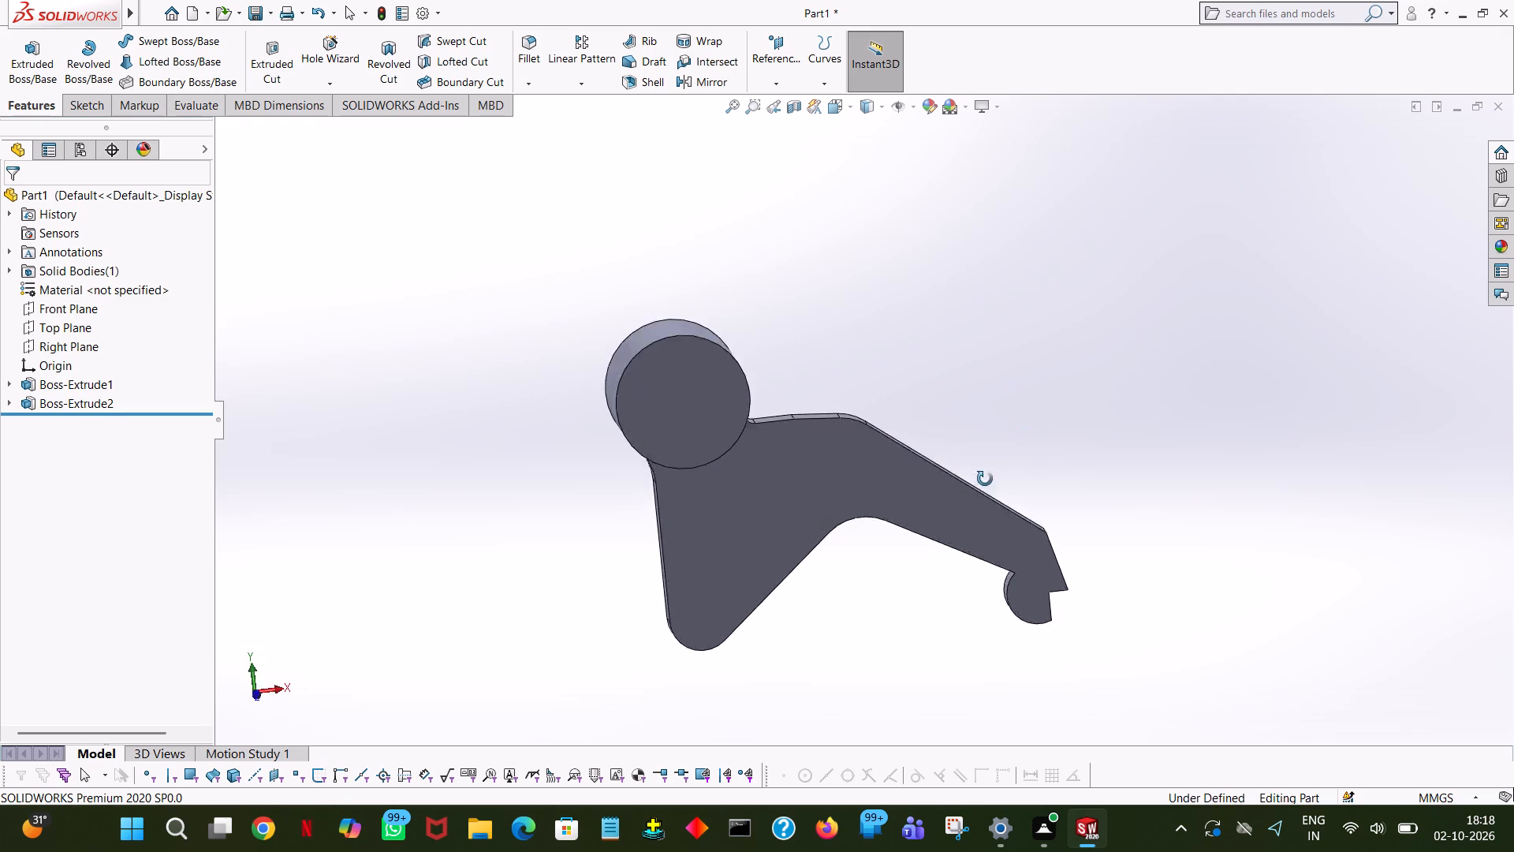
middle_drag(985, 479, 1060, 410)
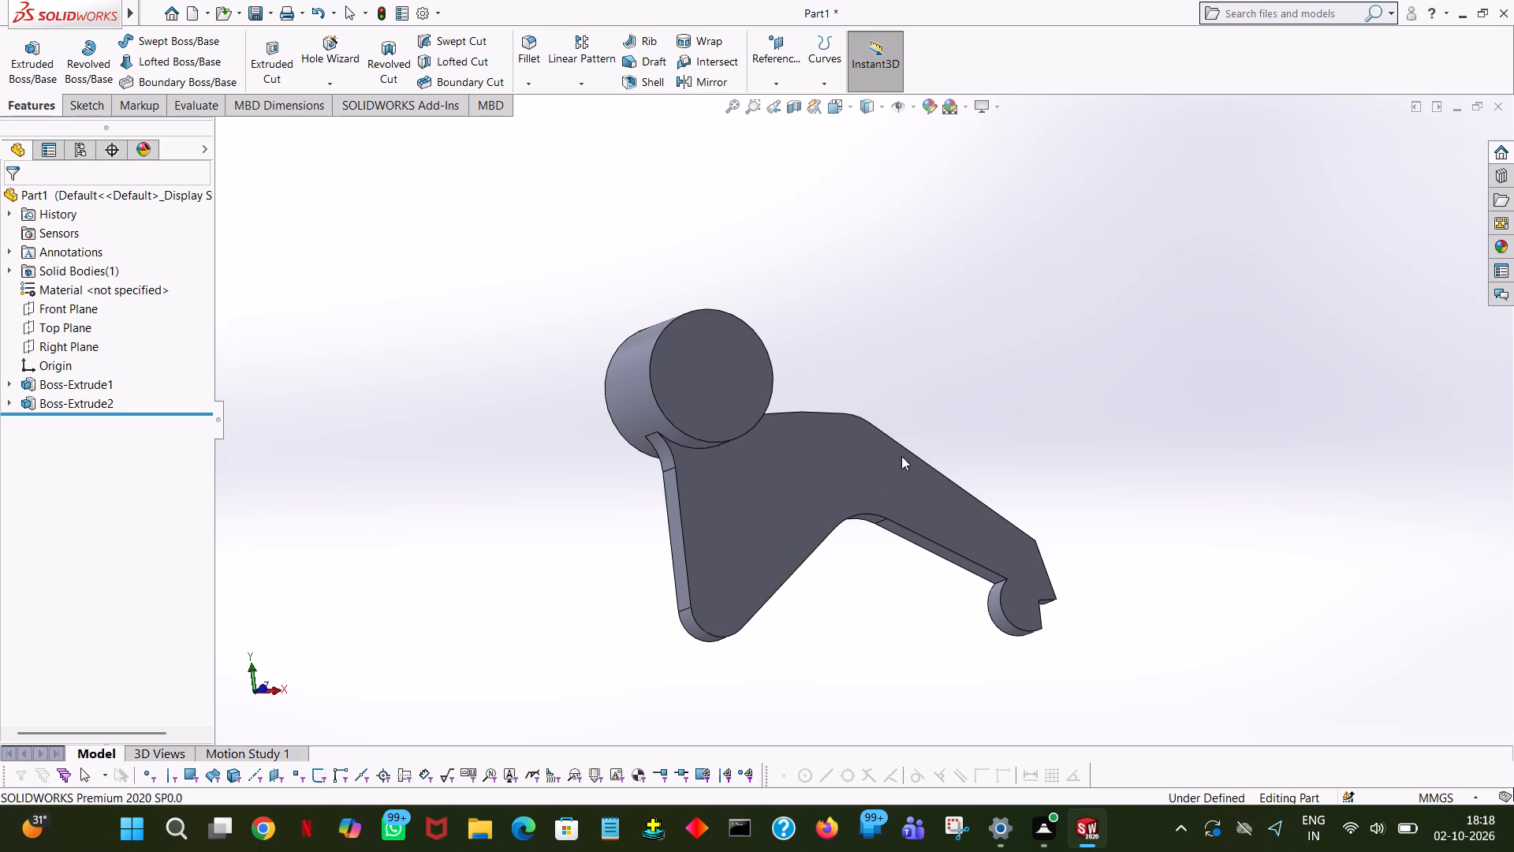
click(32, 52)
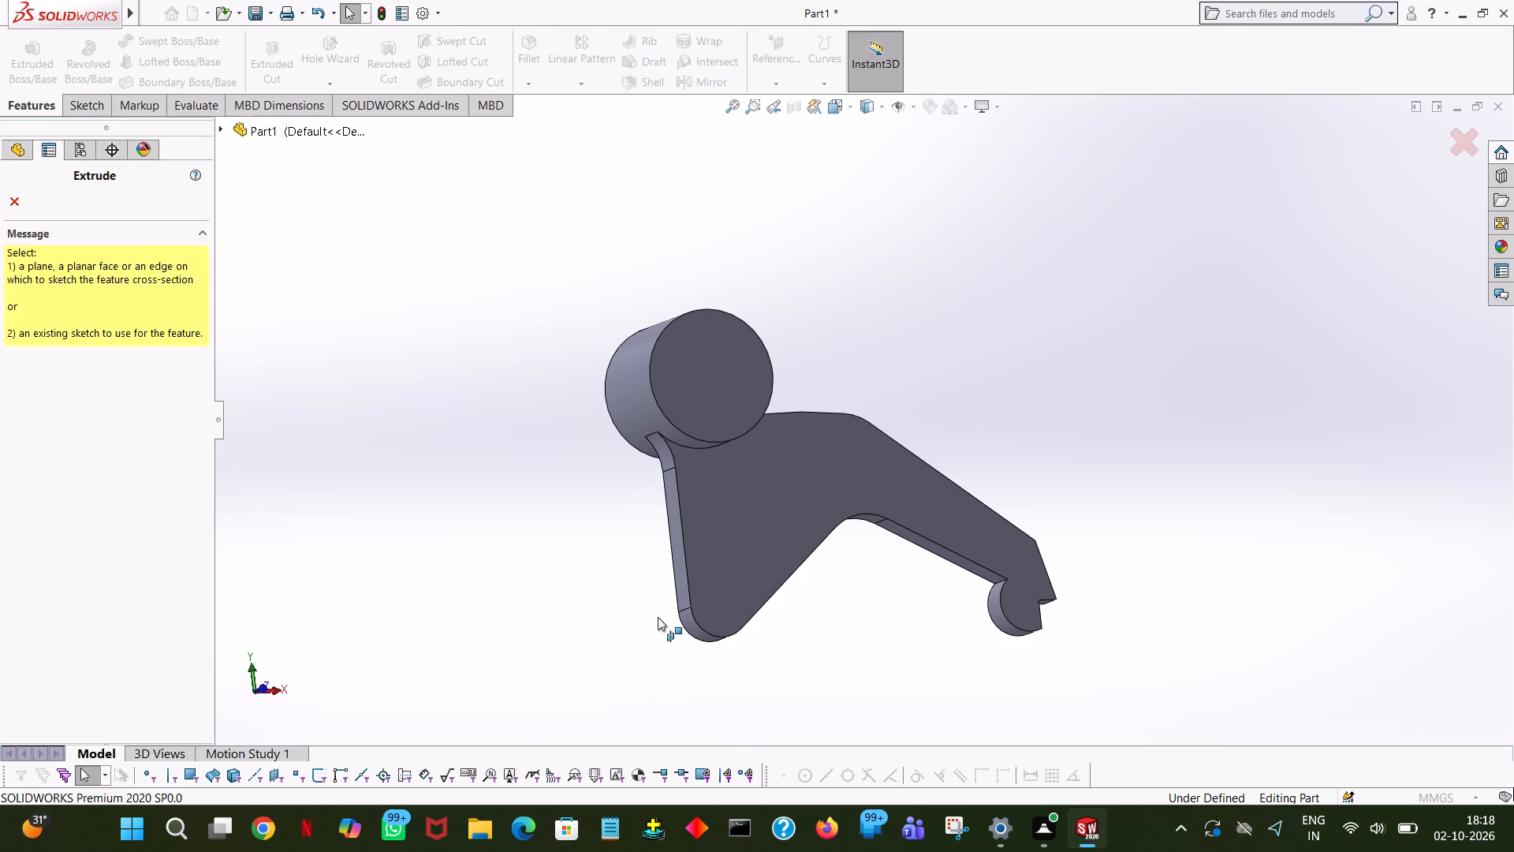
click(714, 592)
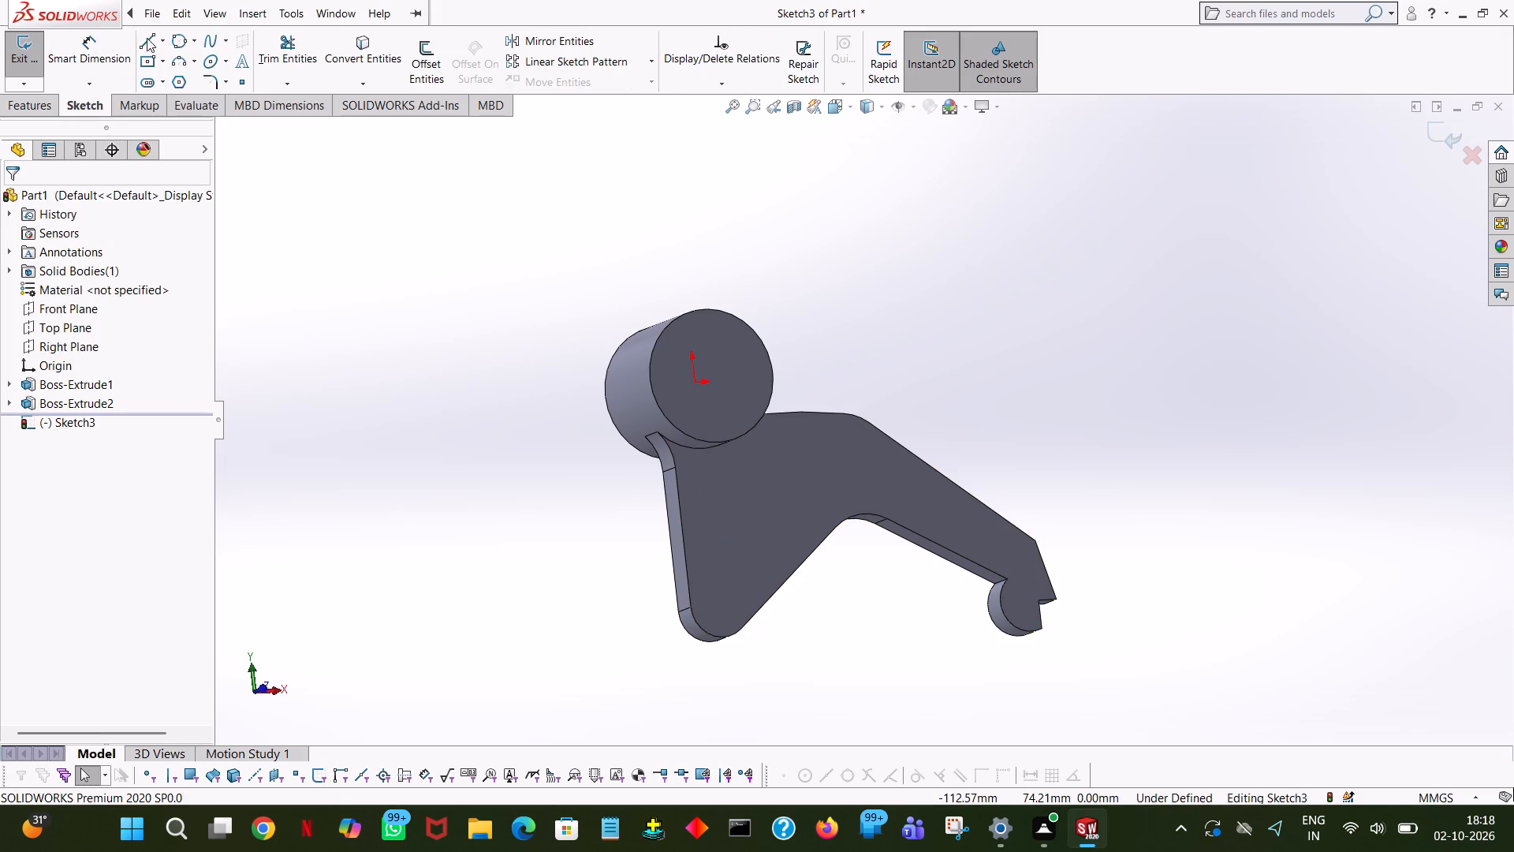
click(198, 35)
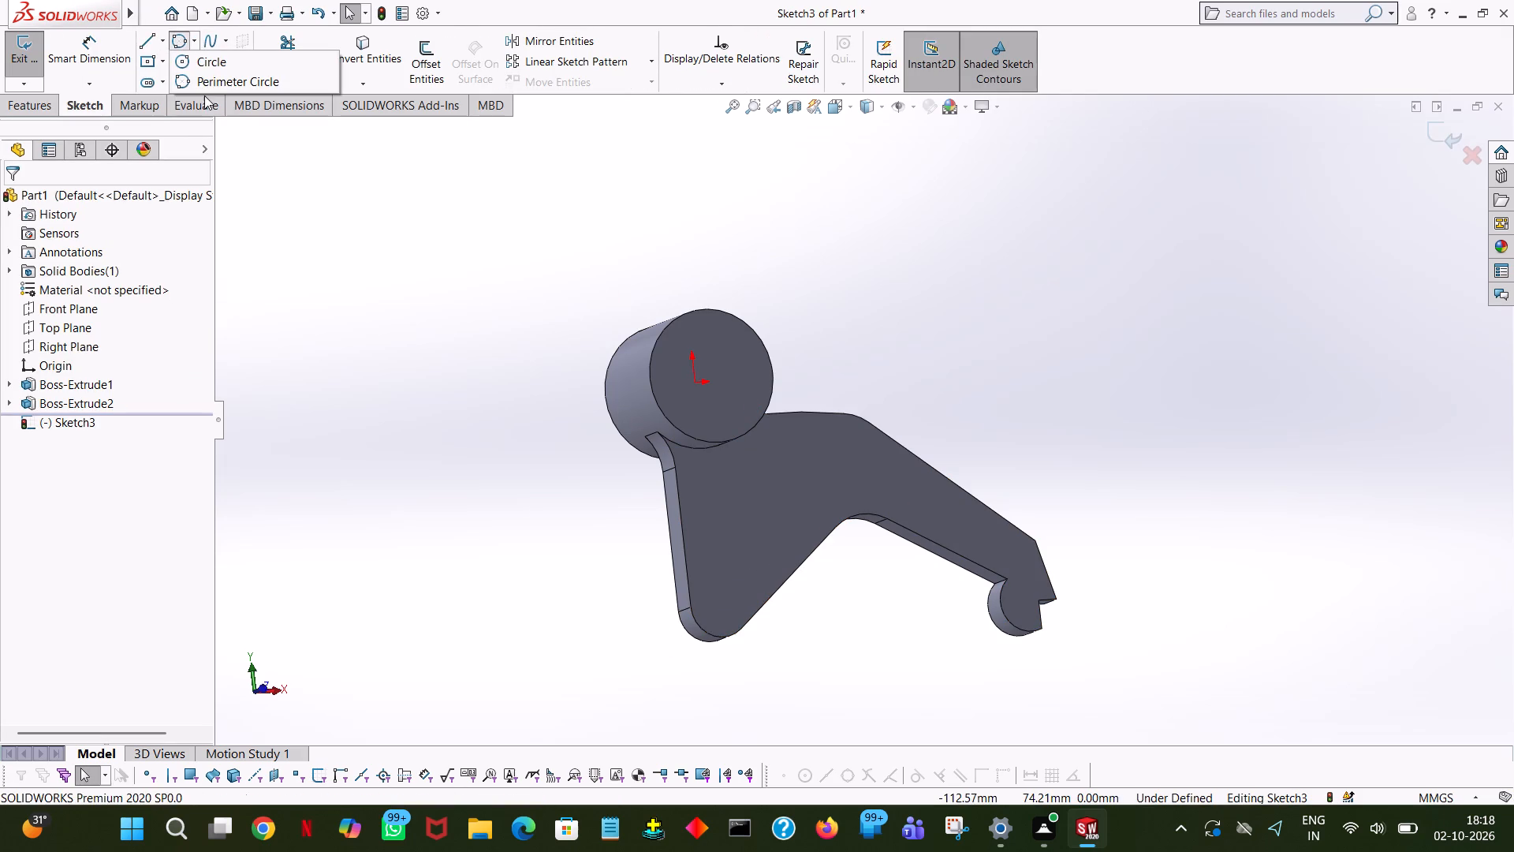
click(205, 54)
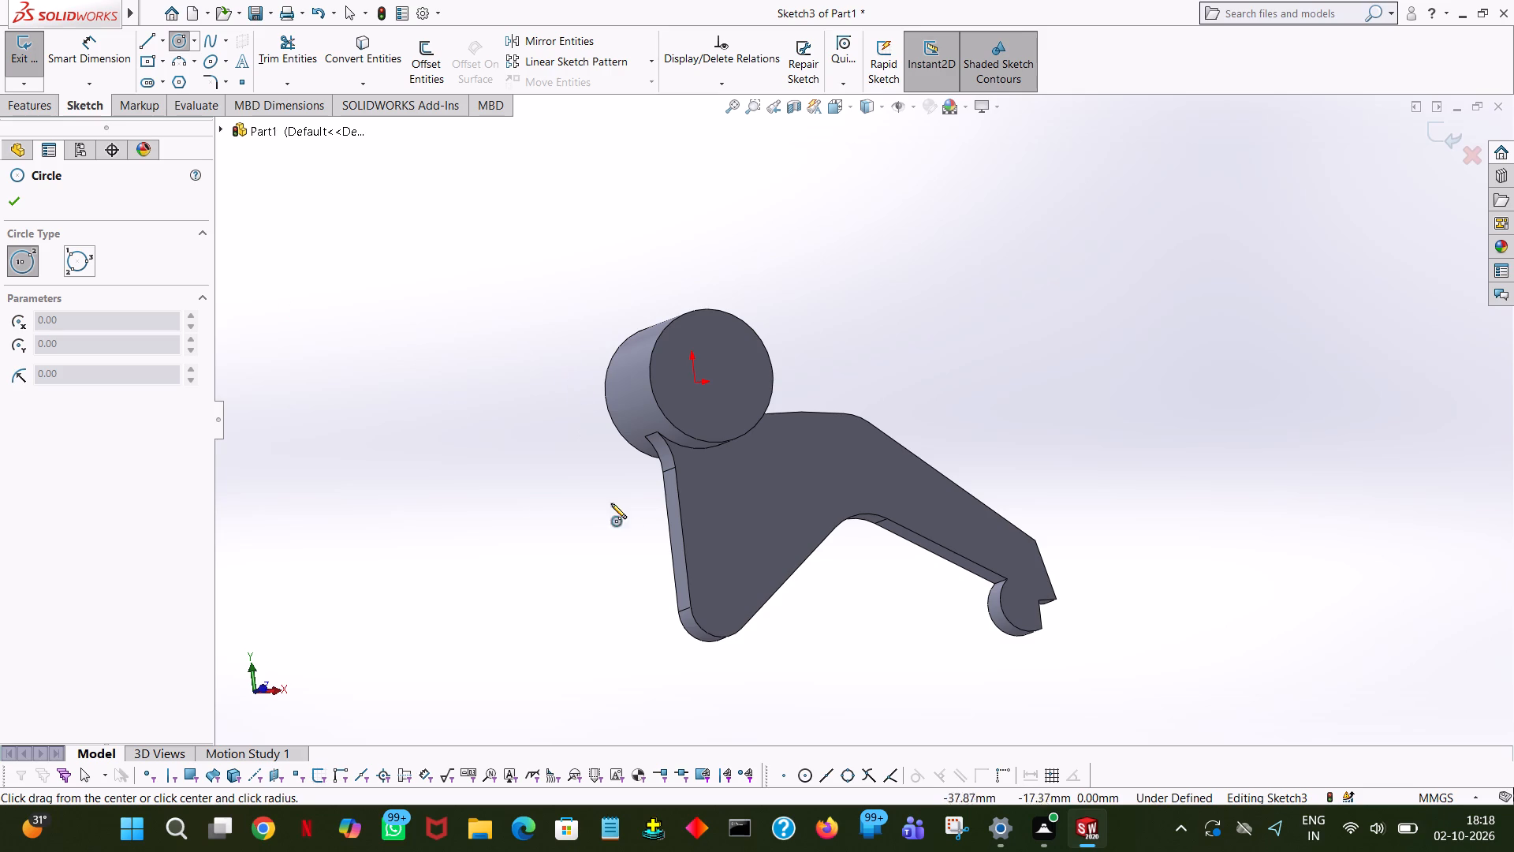
click(721, 604)
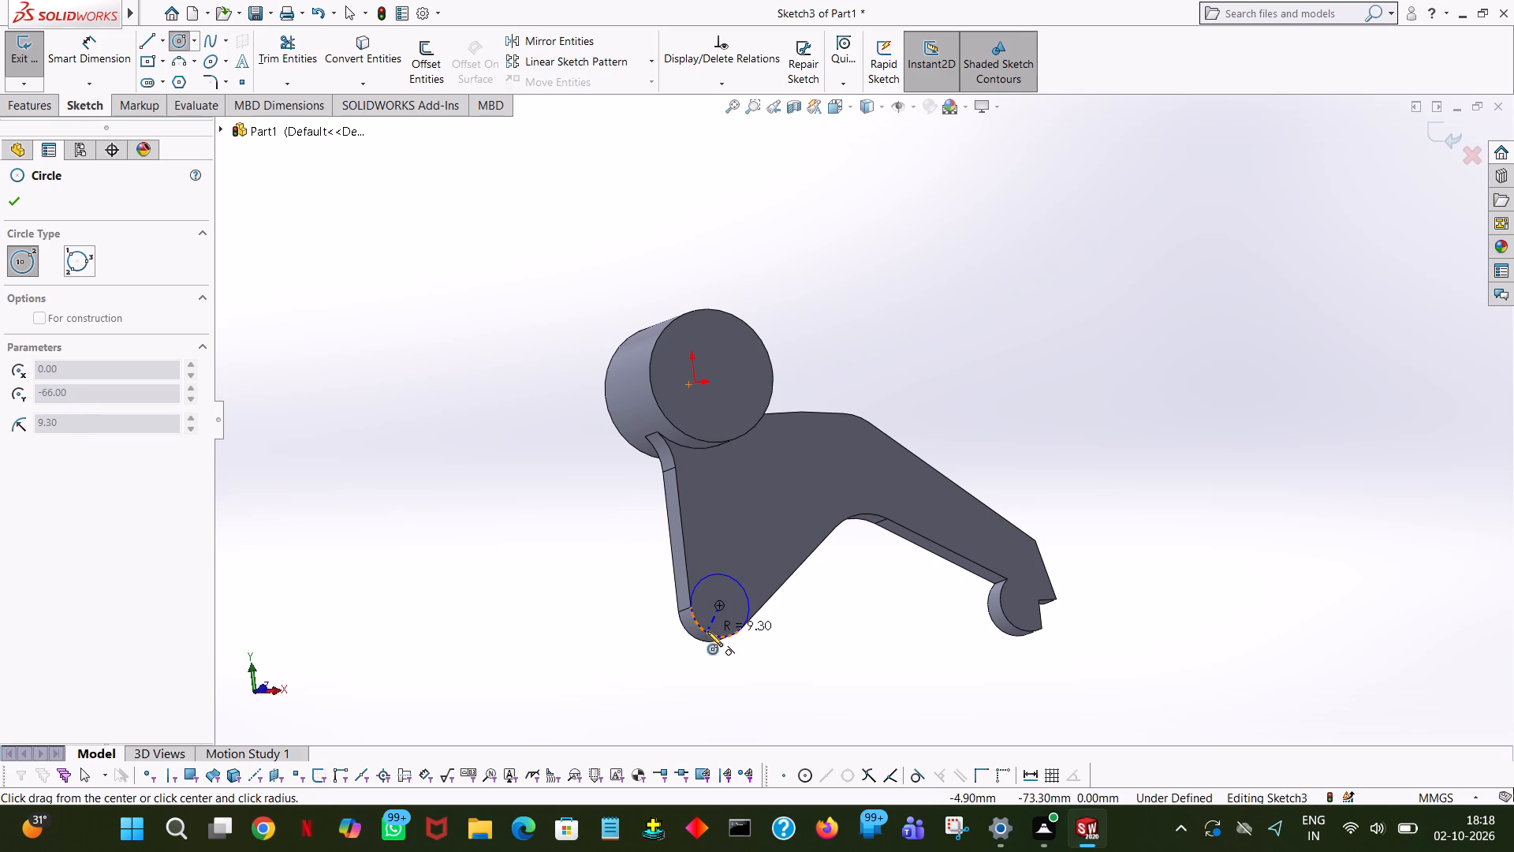
double_click(707, 631)
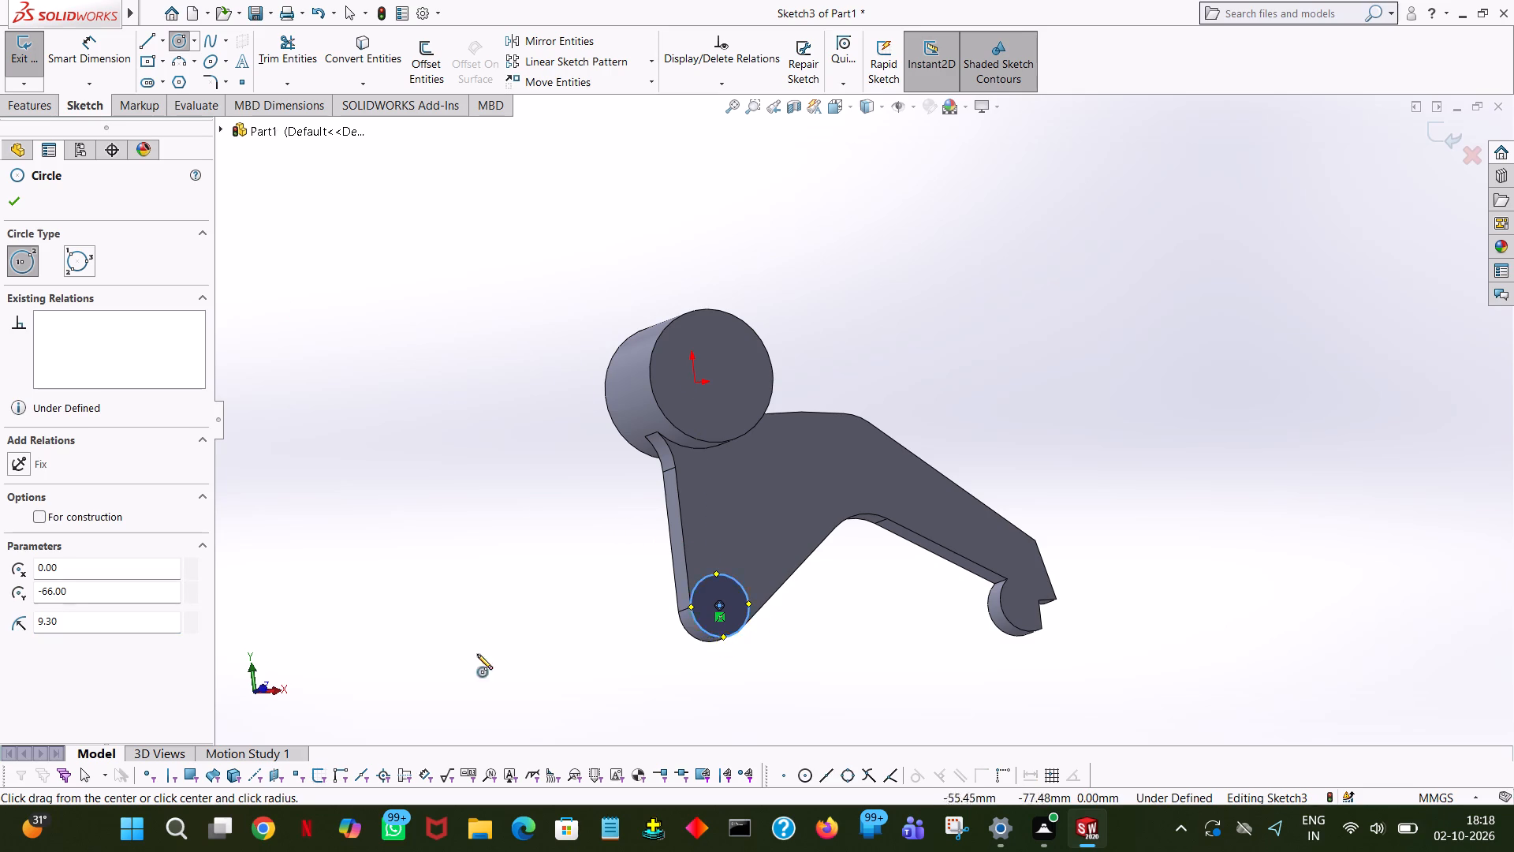
Set the radius of the lower-end circle to 18.6/2 mm.
double_click(113, 618)
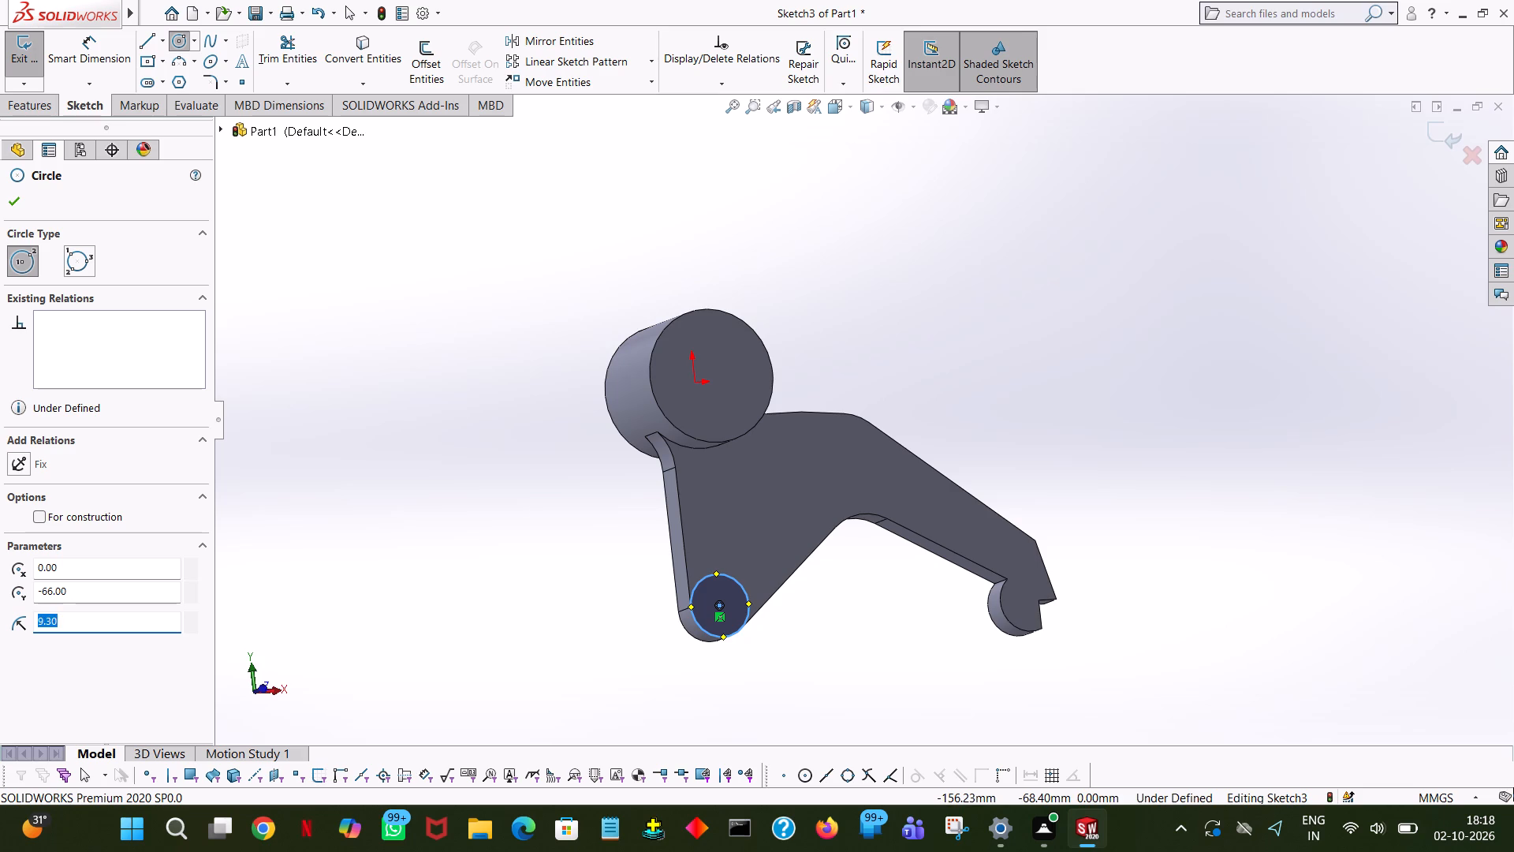
text(18)
key(period)
text(6/2)
key(Return)
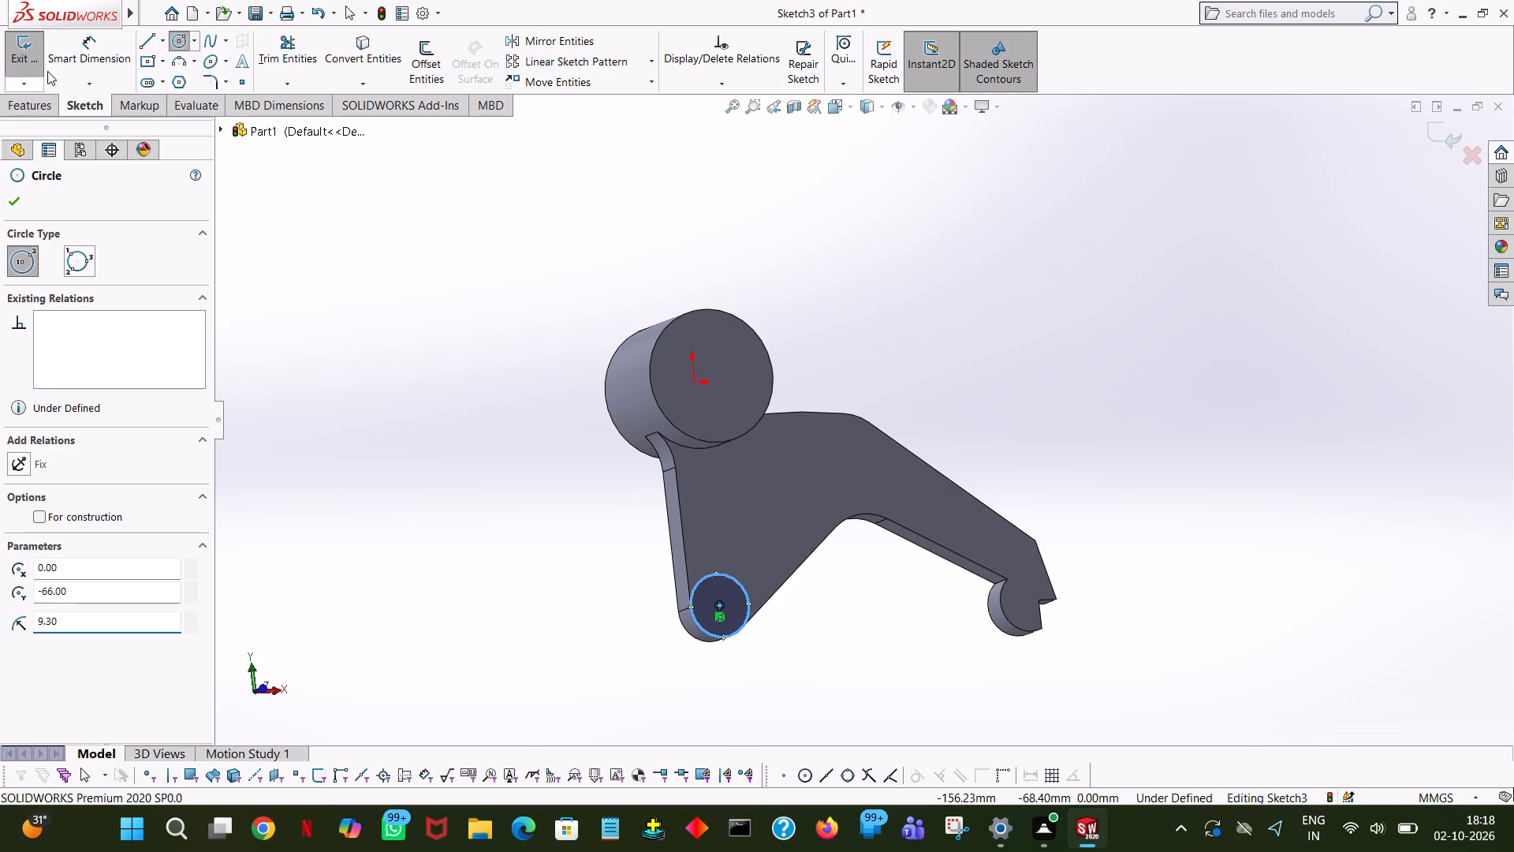
click(14, 205)
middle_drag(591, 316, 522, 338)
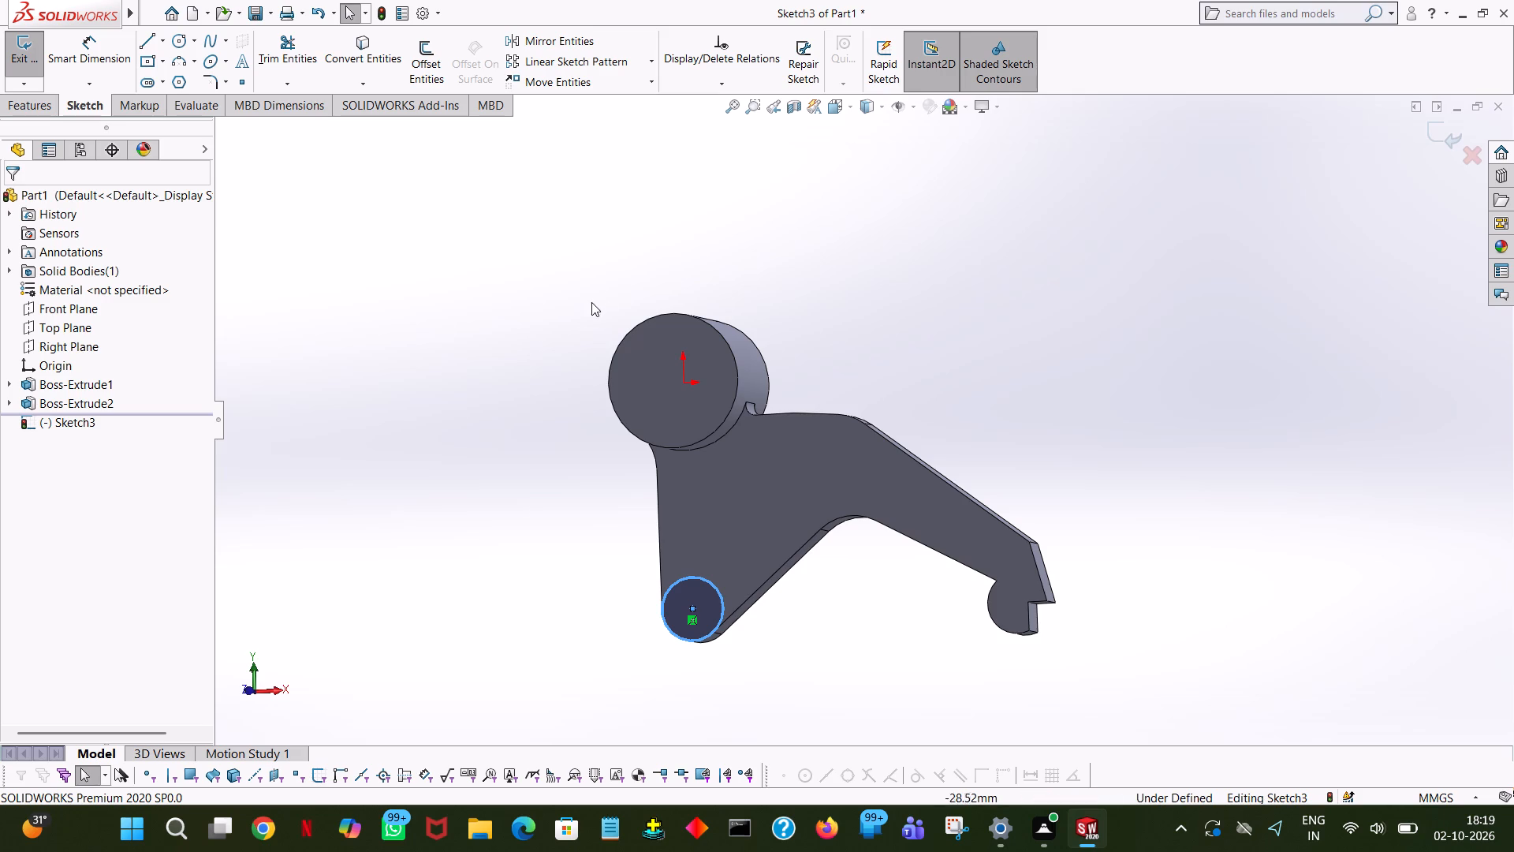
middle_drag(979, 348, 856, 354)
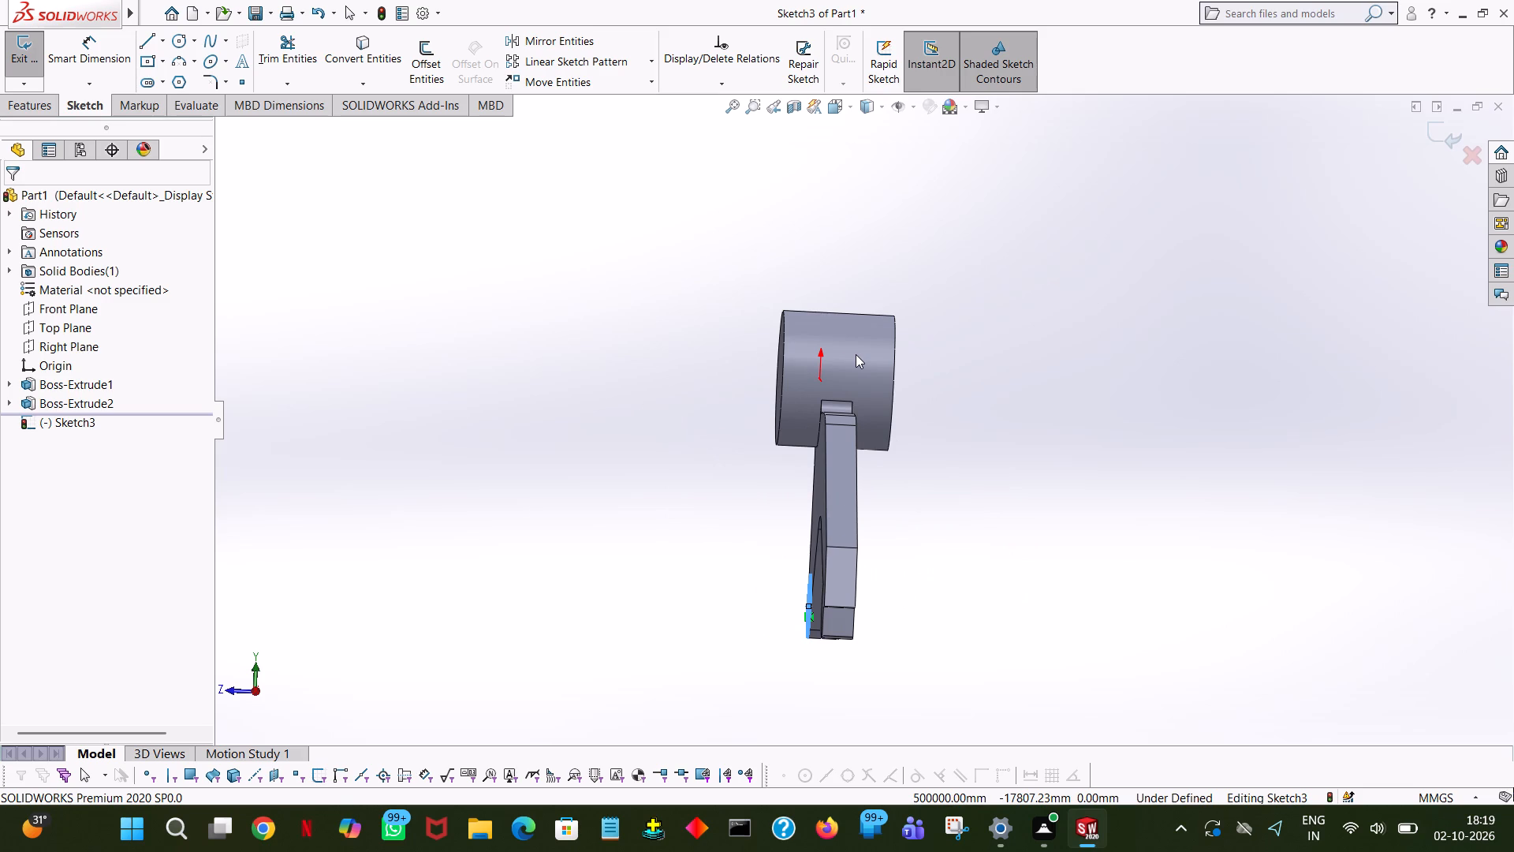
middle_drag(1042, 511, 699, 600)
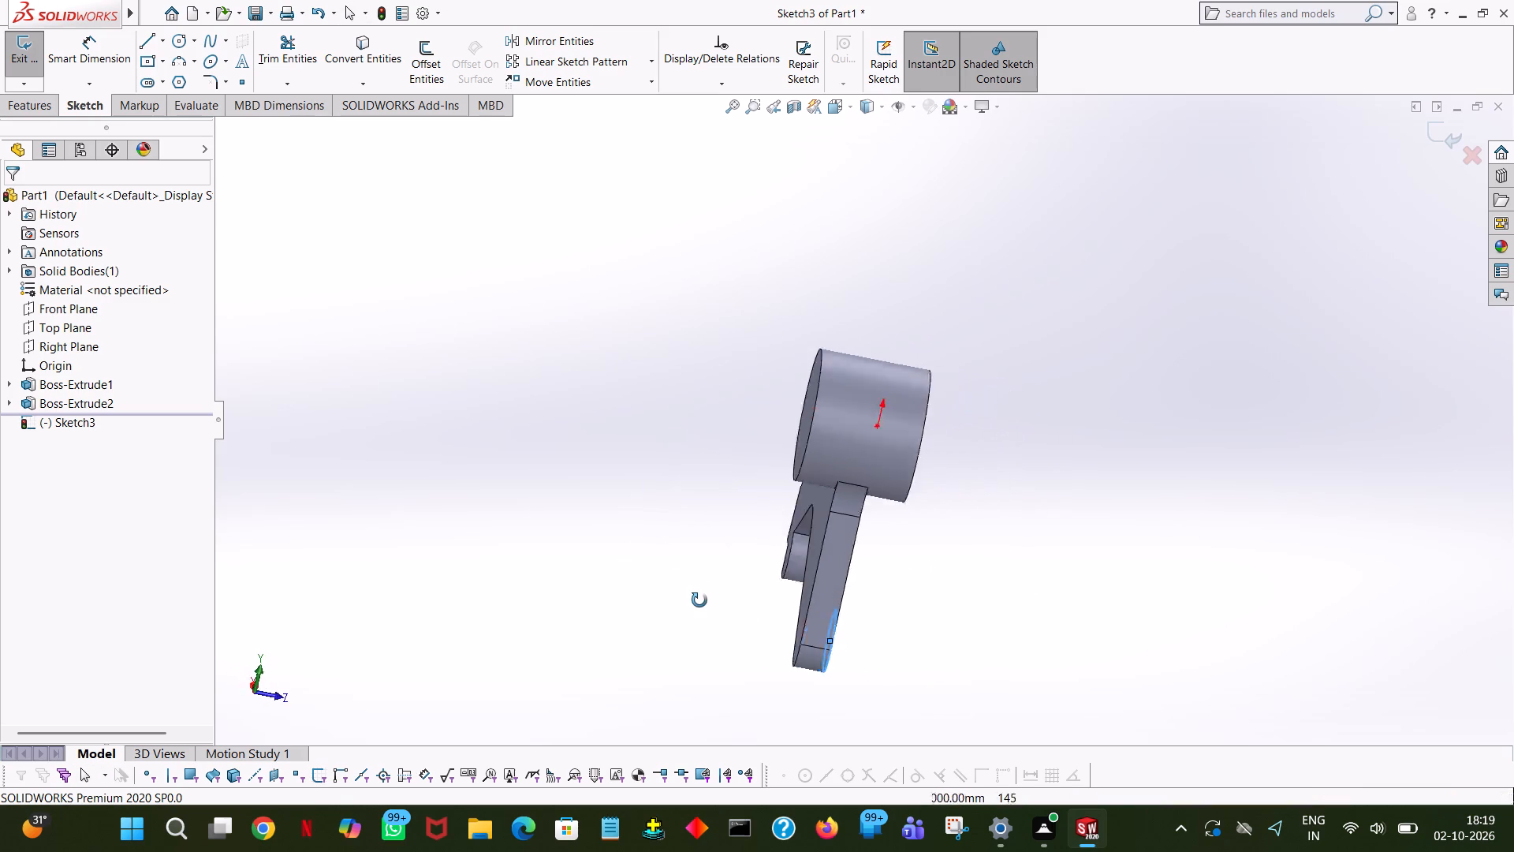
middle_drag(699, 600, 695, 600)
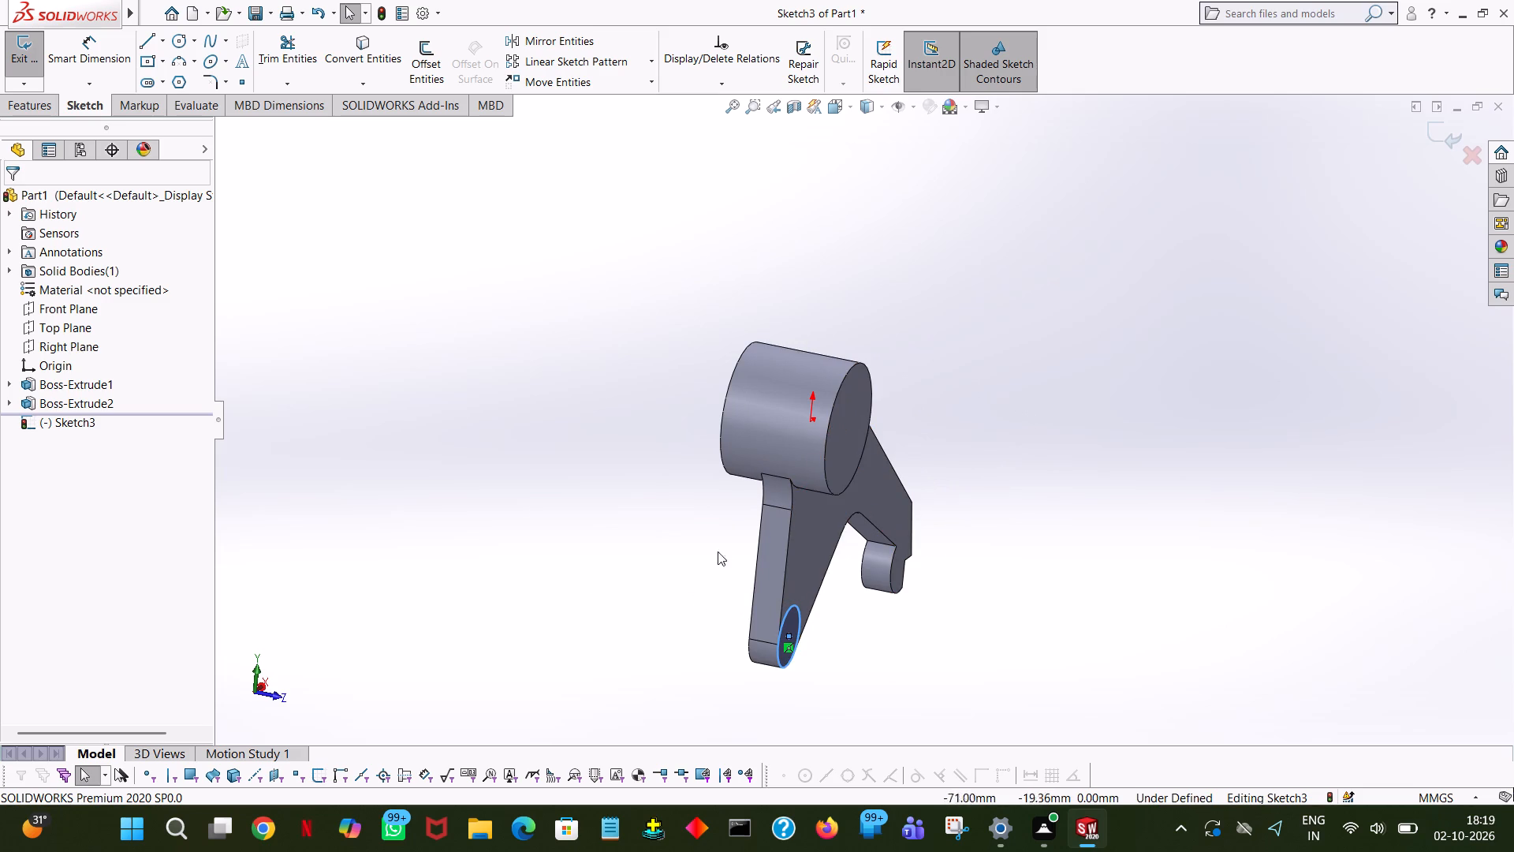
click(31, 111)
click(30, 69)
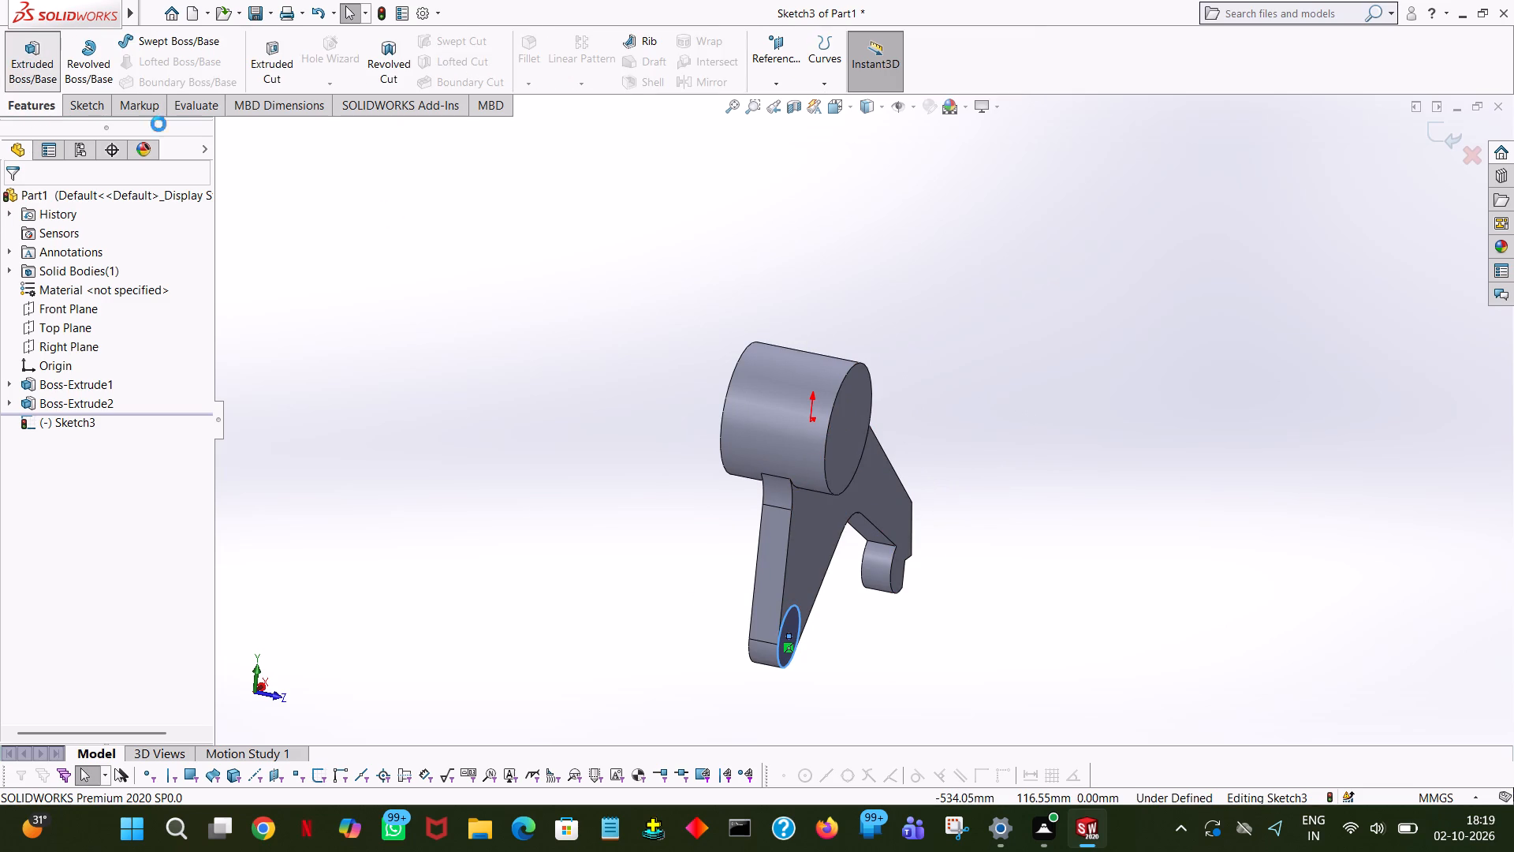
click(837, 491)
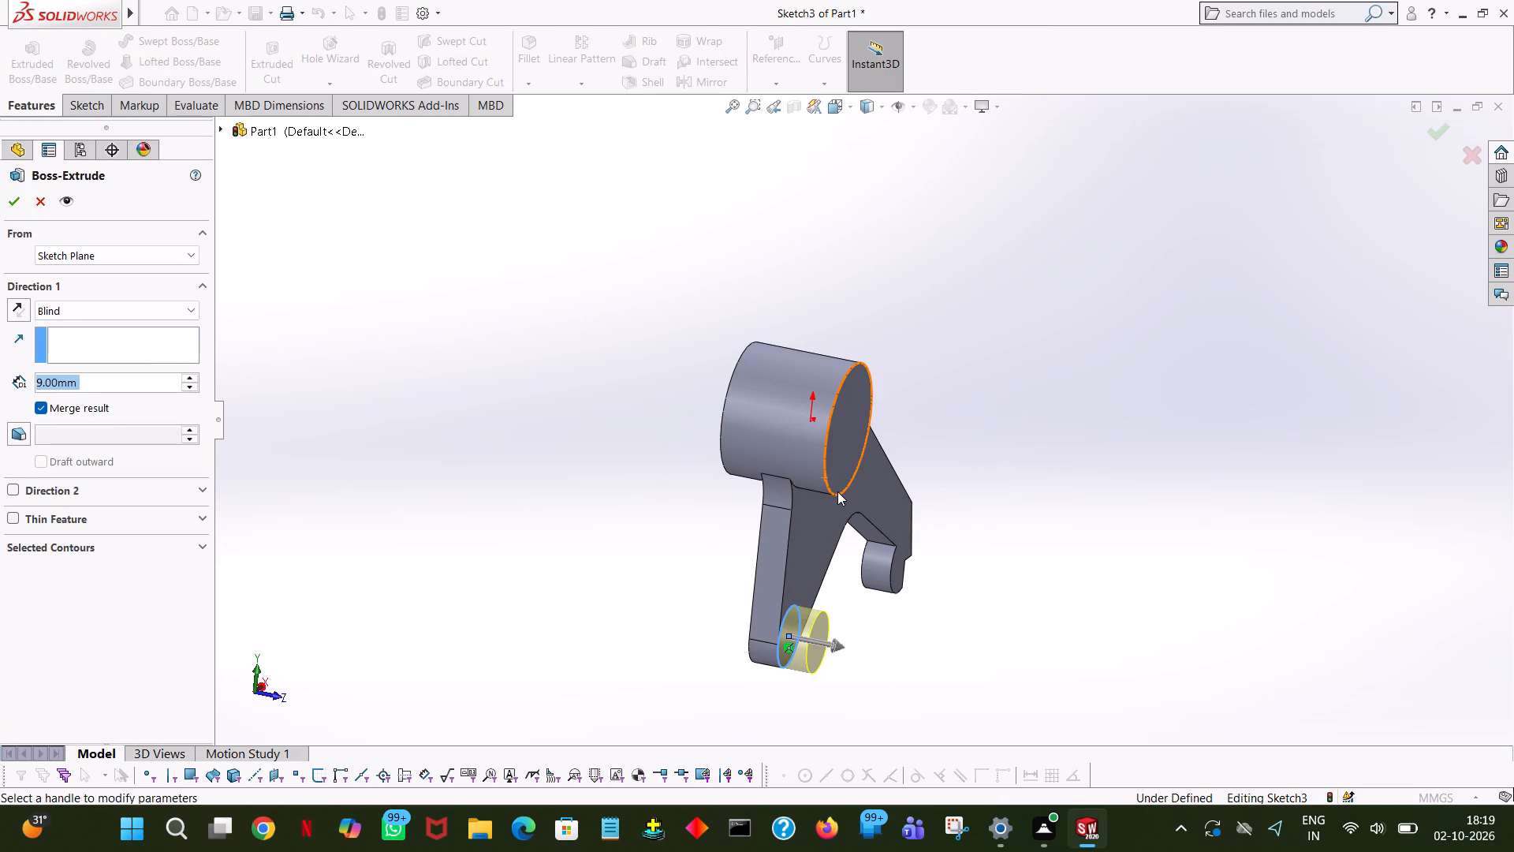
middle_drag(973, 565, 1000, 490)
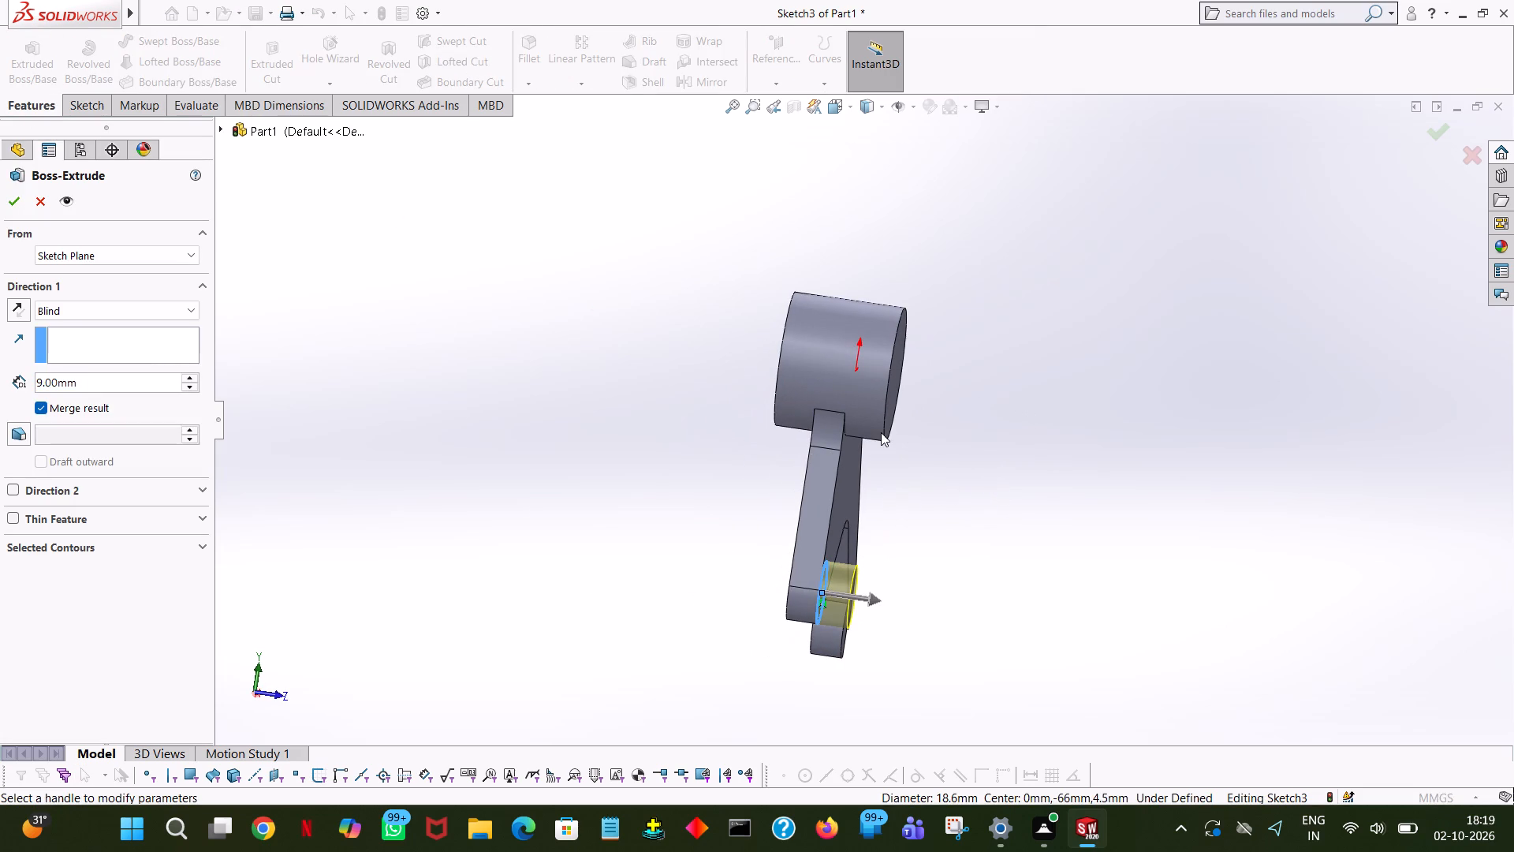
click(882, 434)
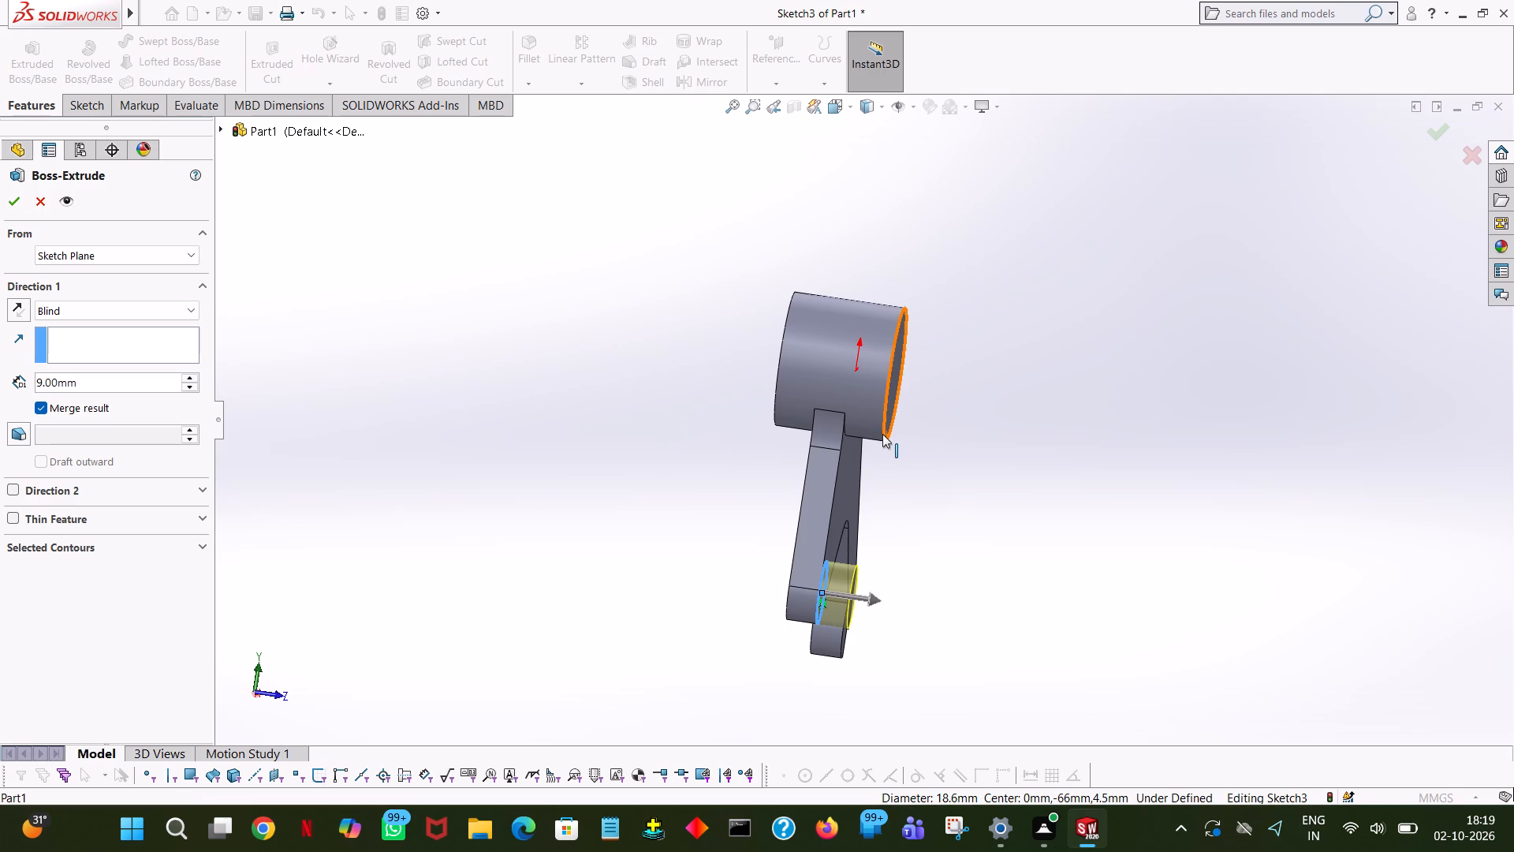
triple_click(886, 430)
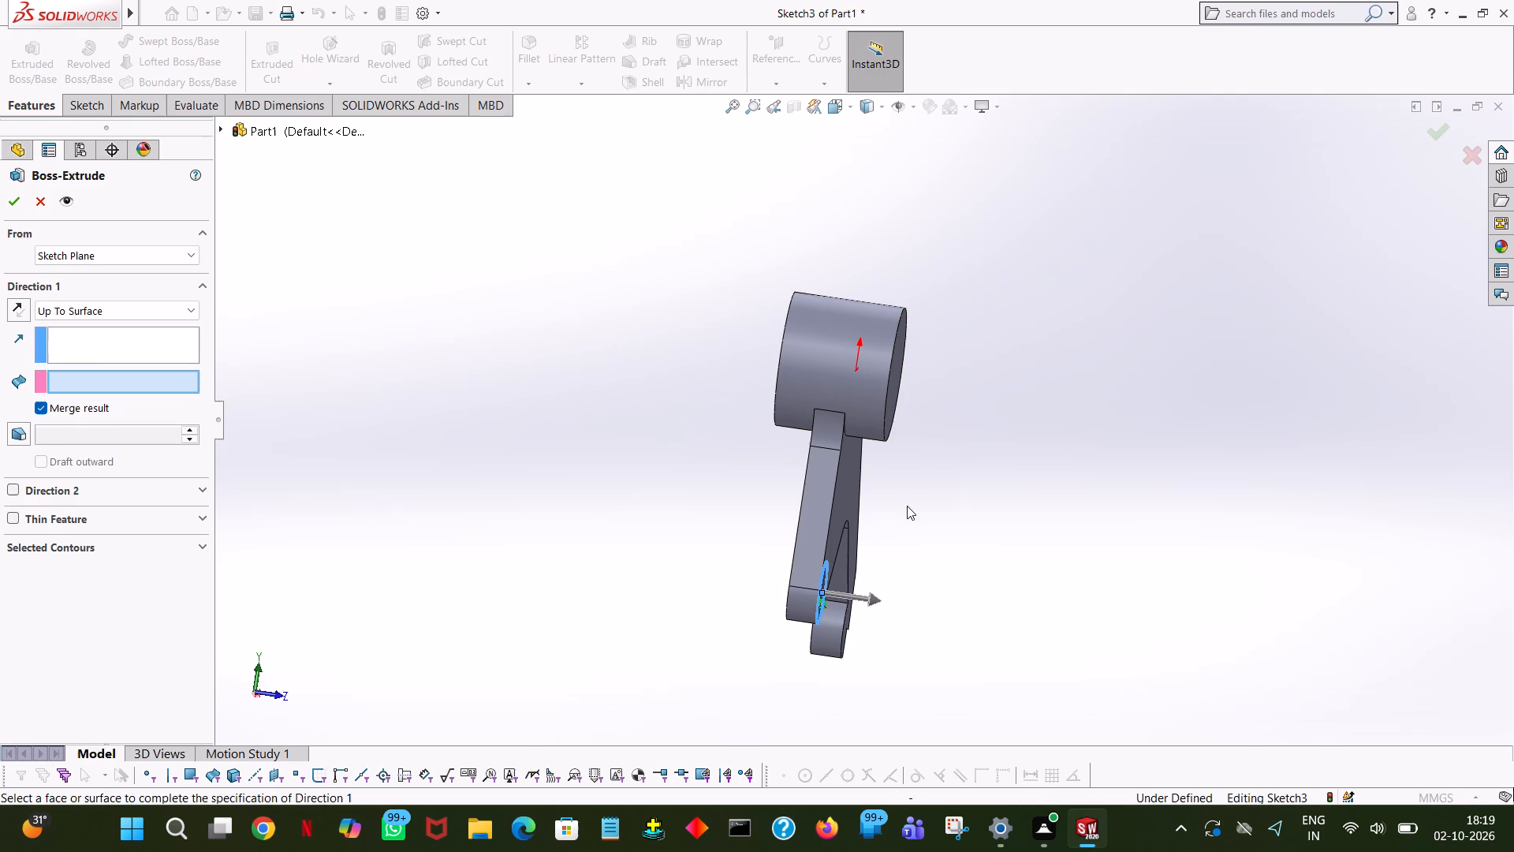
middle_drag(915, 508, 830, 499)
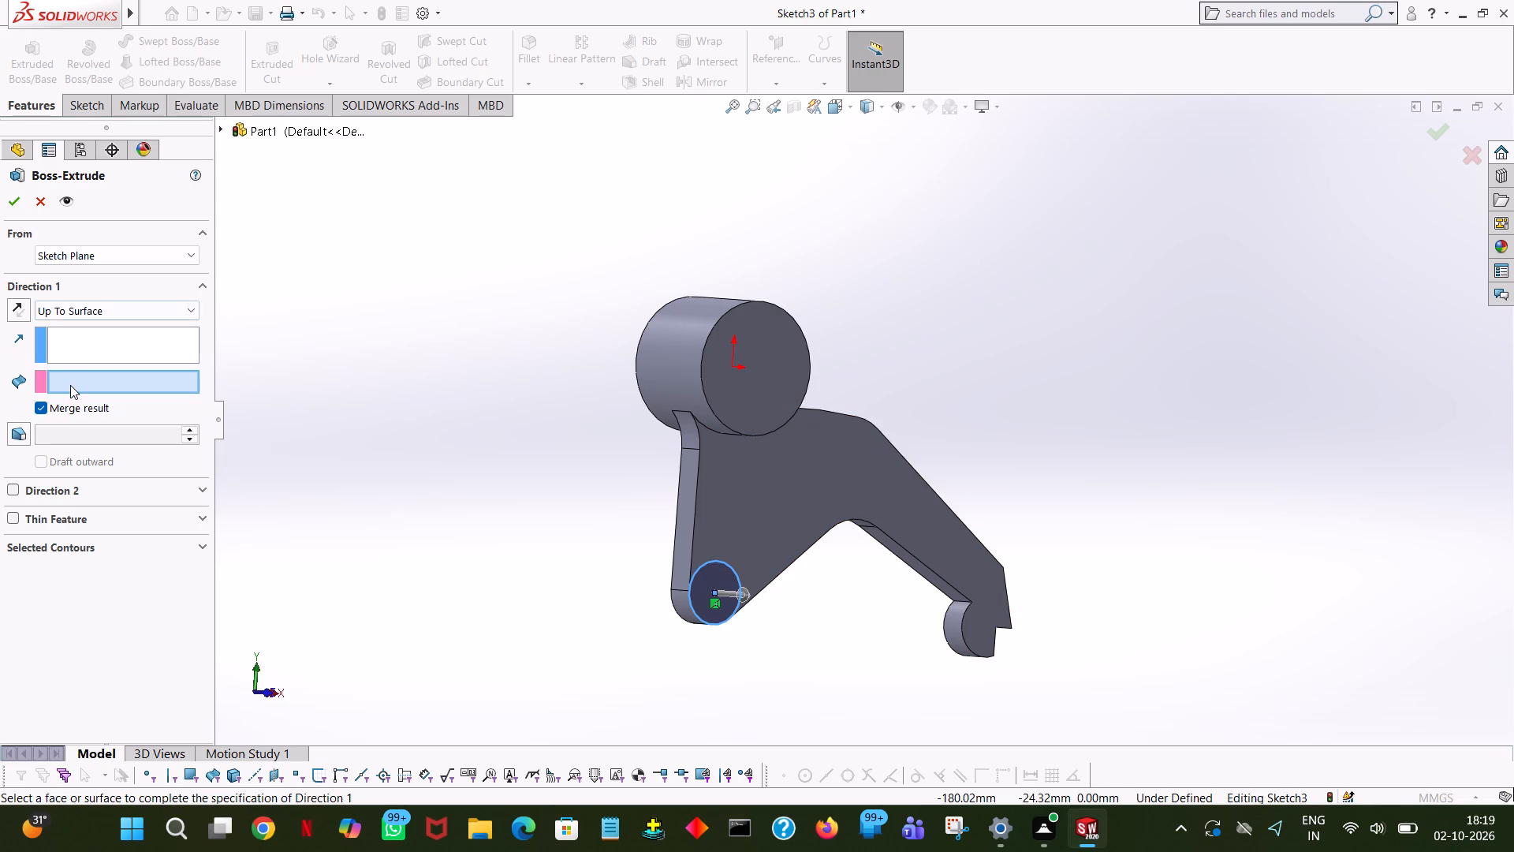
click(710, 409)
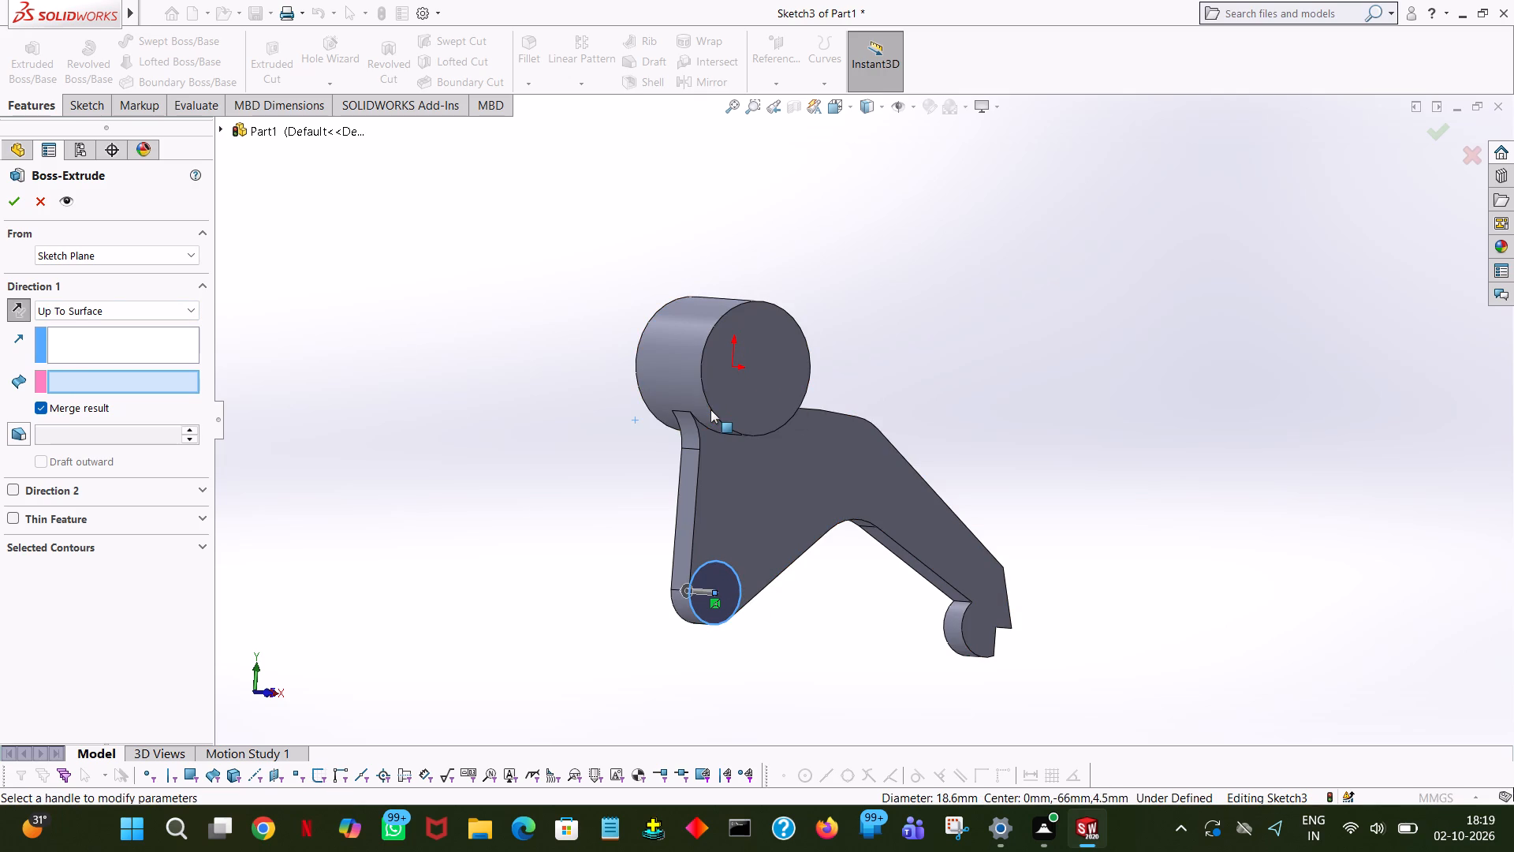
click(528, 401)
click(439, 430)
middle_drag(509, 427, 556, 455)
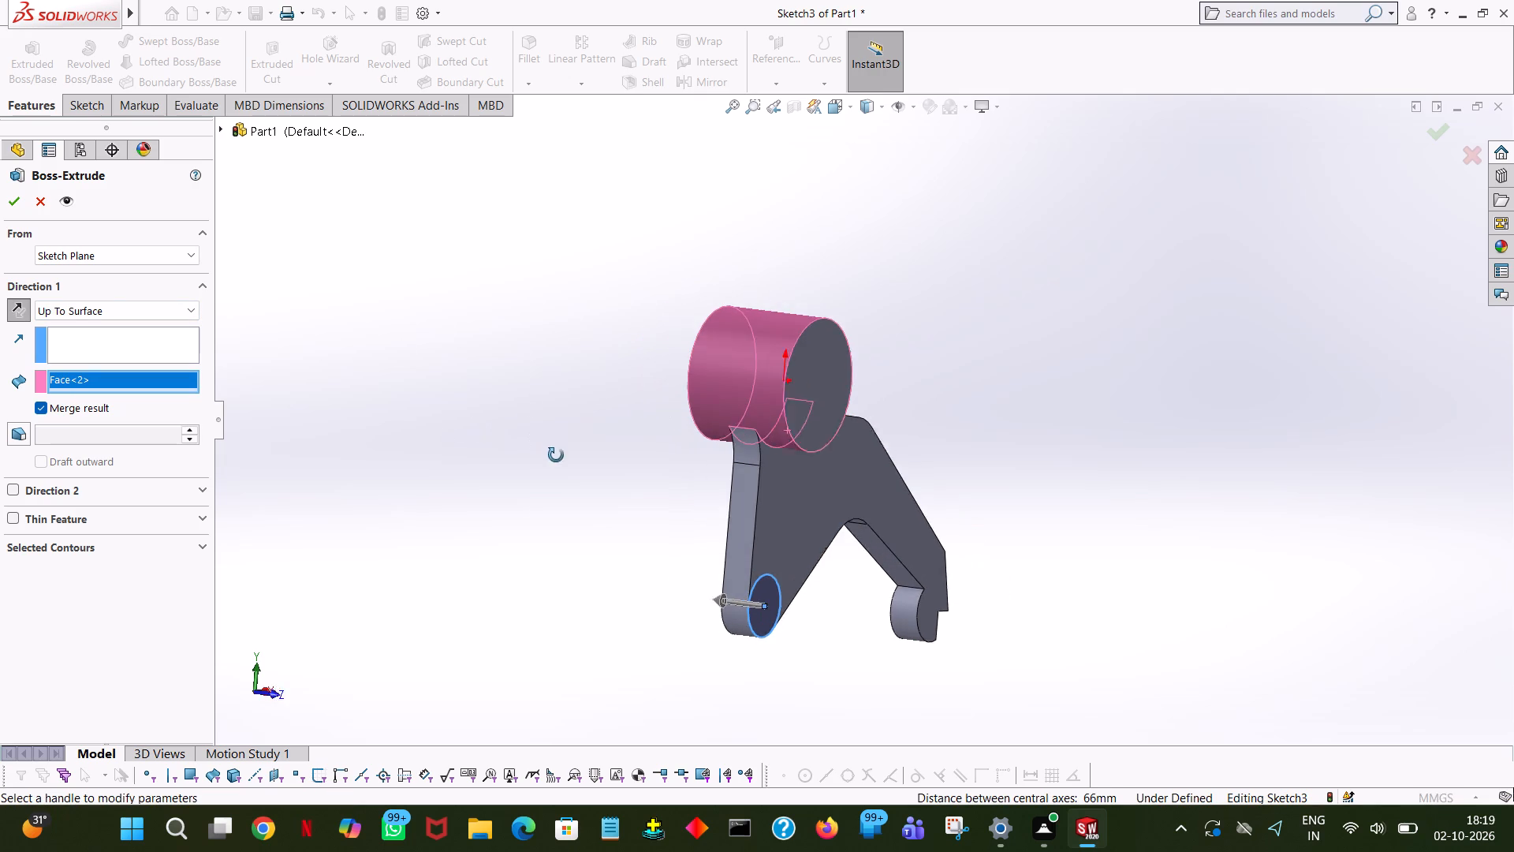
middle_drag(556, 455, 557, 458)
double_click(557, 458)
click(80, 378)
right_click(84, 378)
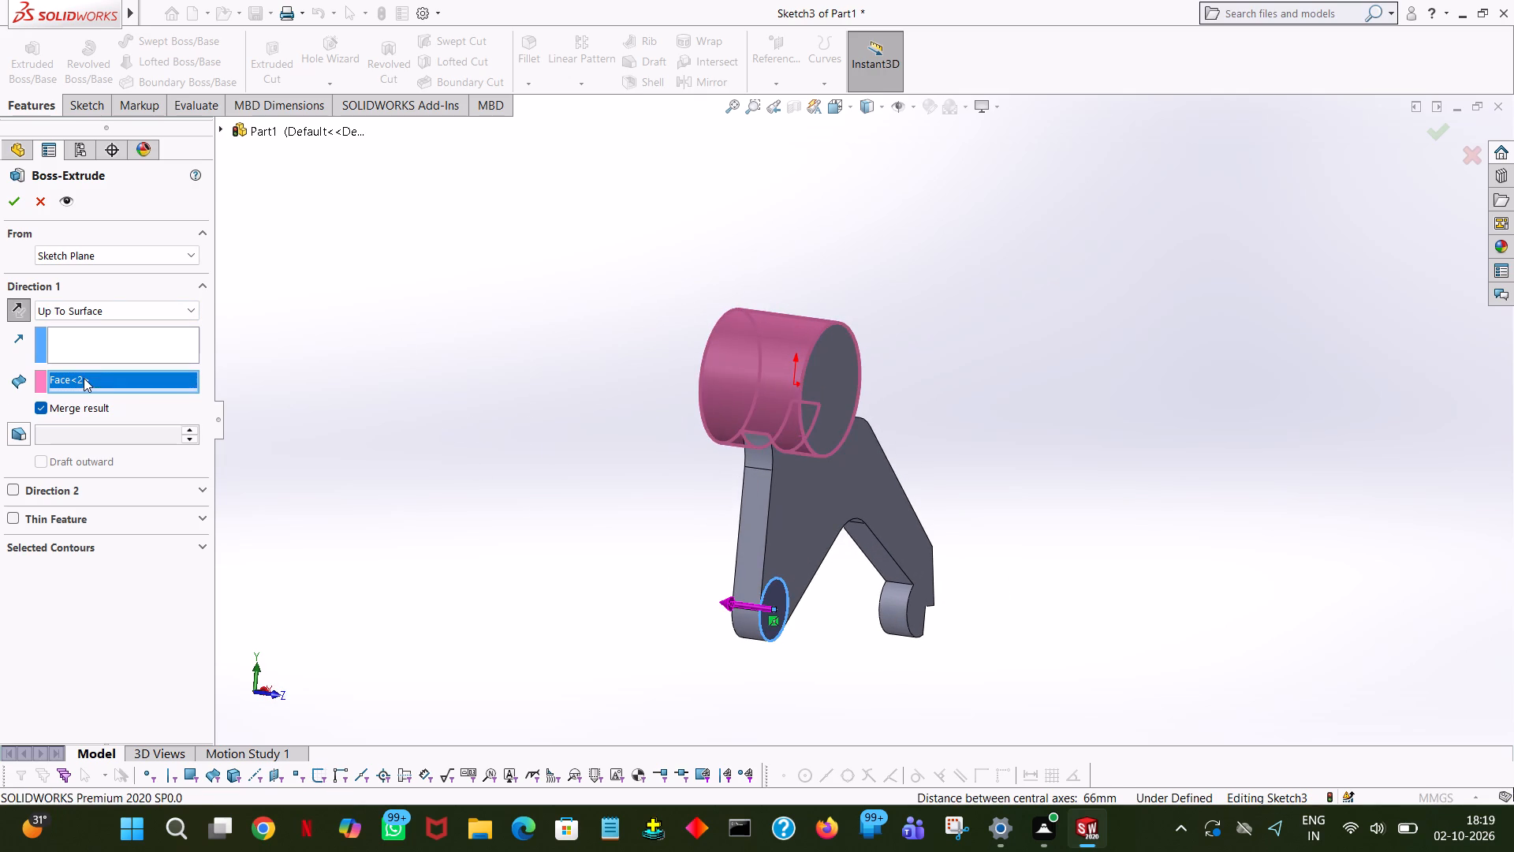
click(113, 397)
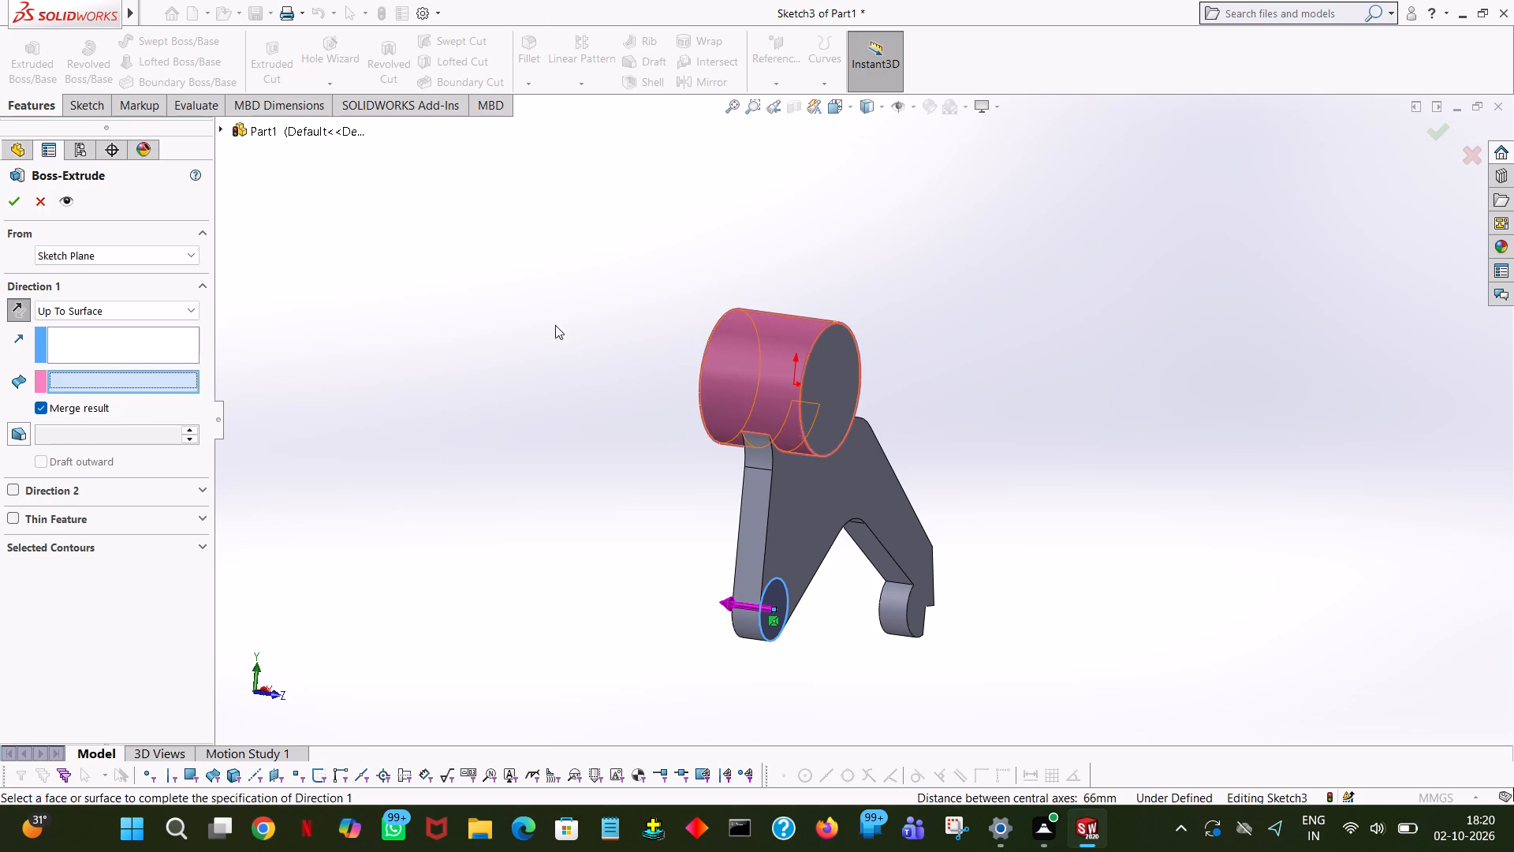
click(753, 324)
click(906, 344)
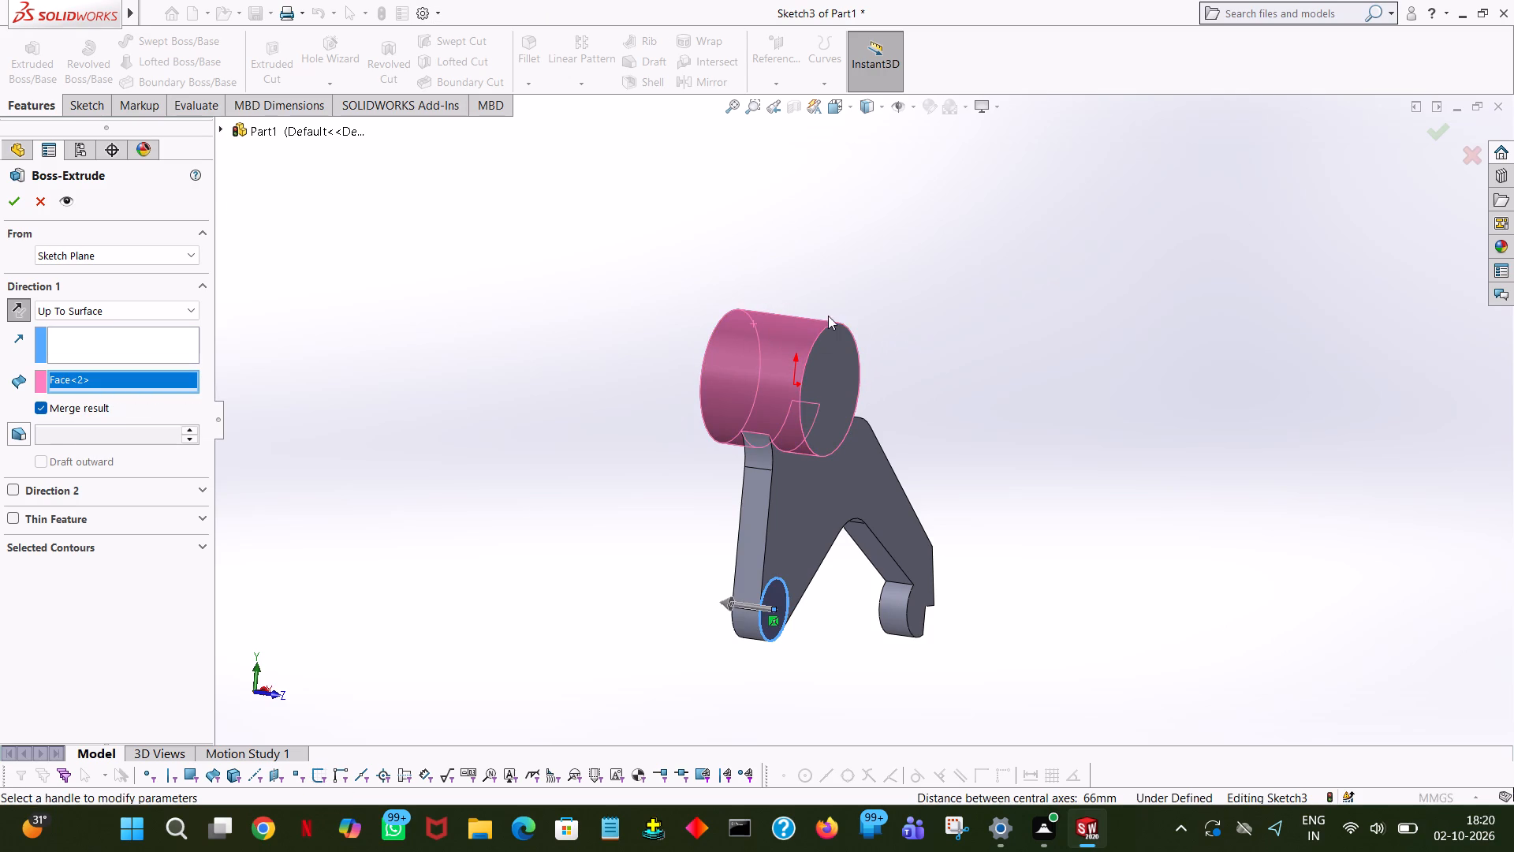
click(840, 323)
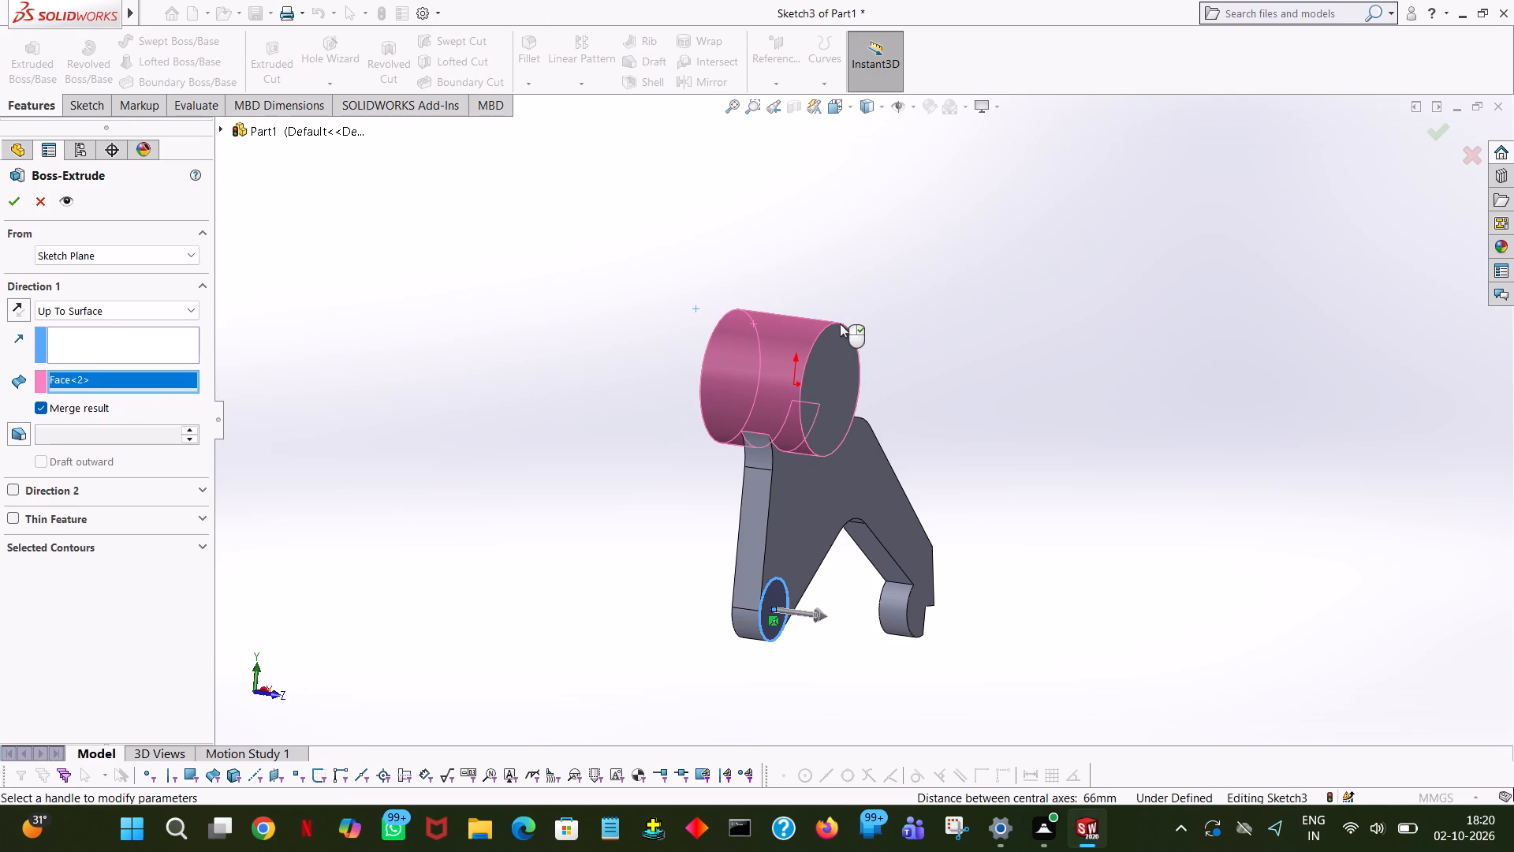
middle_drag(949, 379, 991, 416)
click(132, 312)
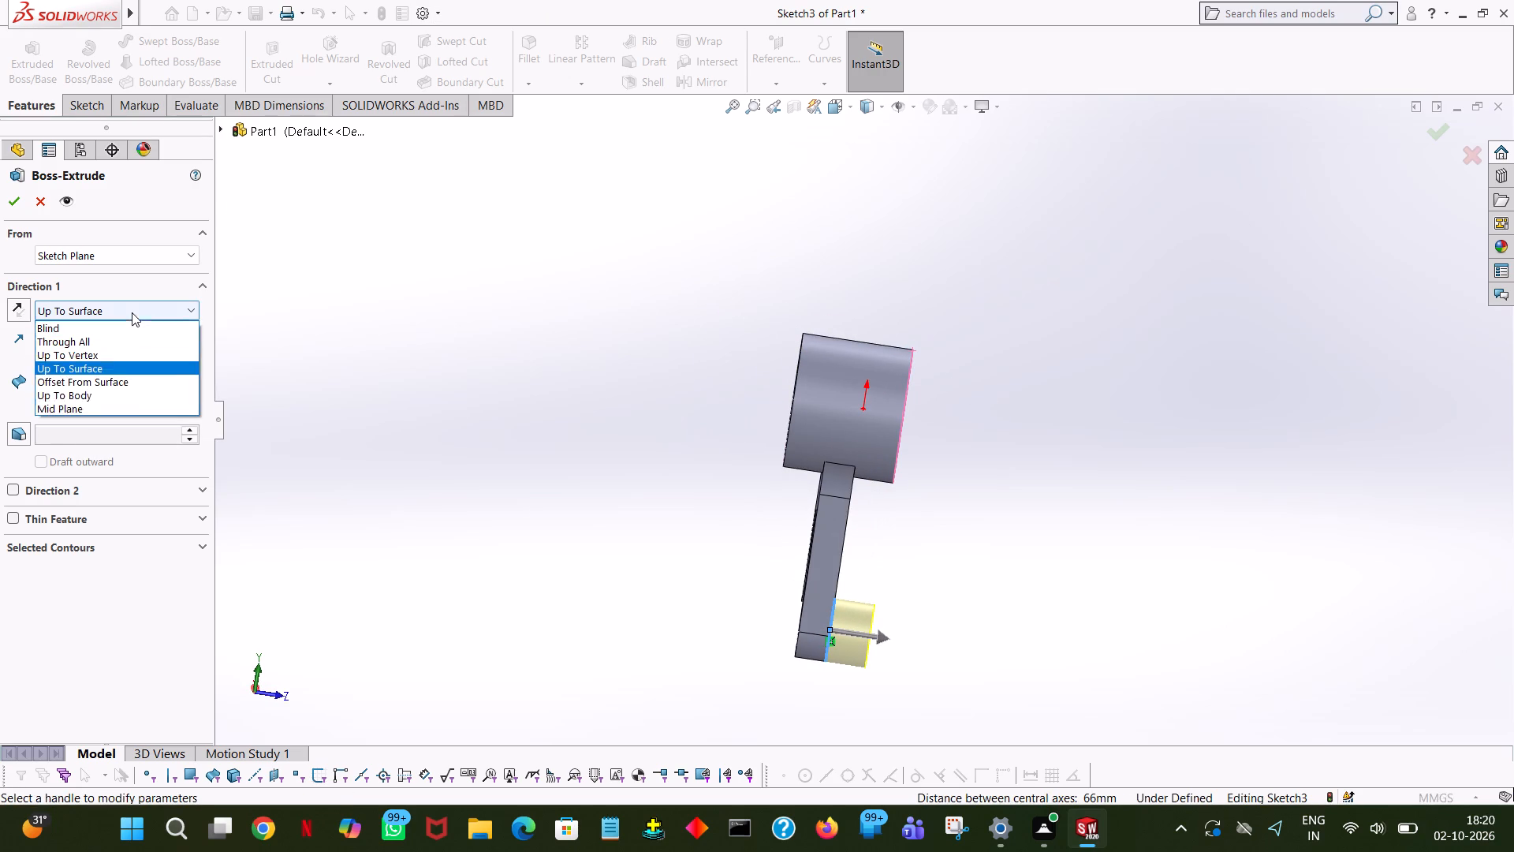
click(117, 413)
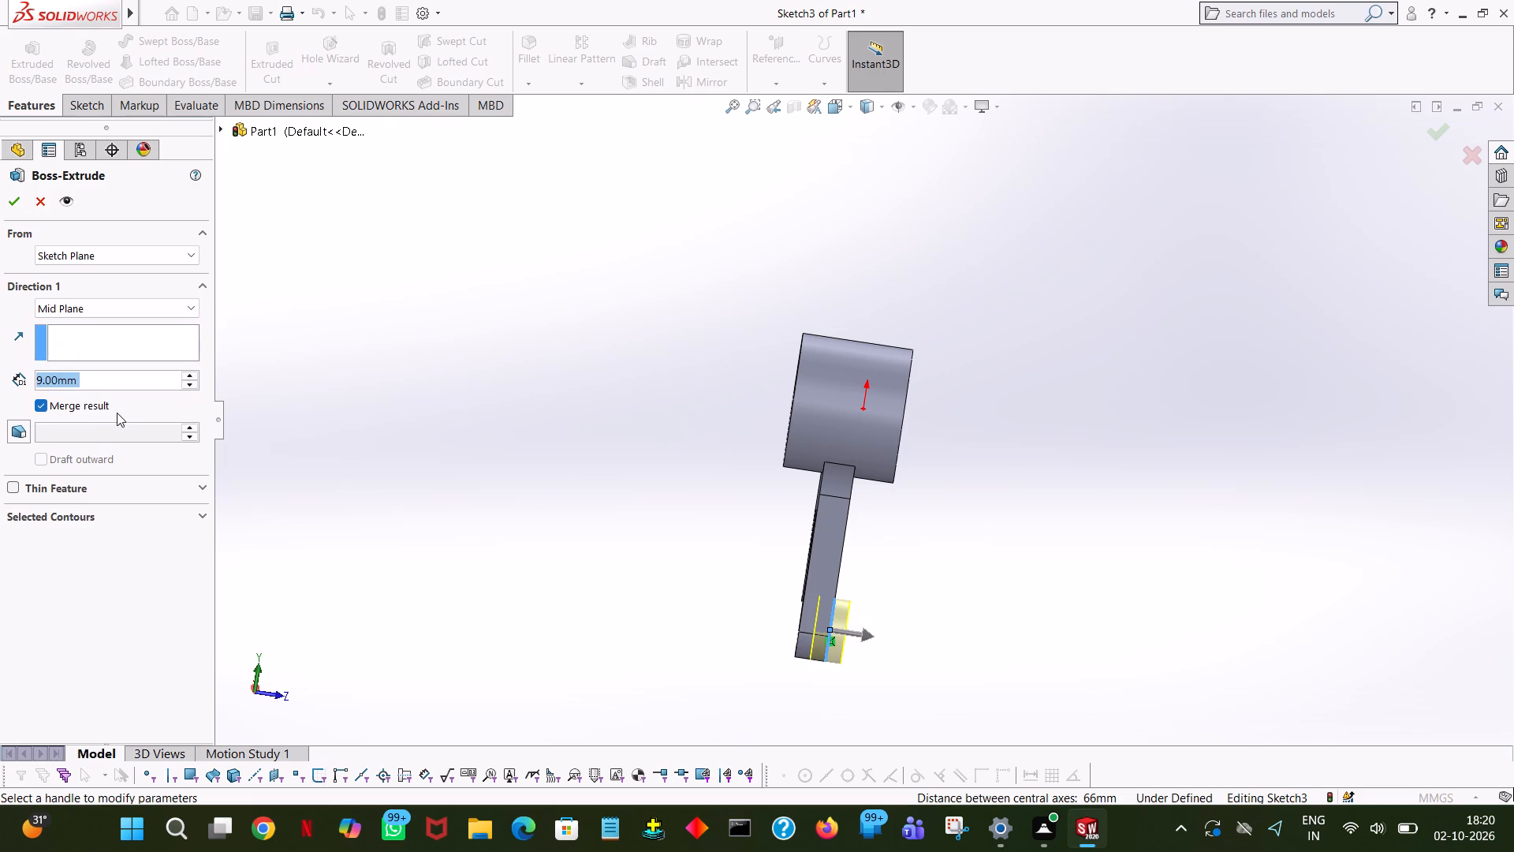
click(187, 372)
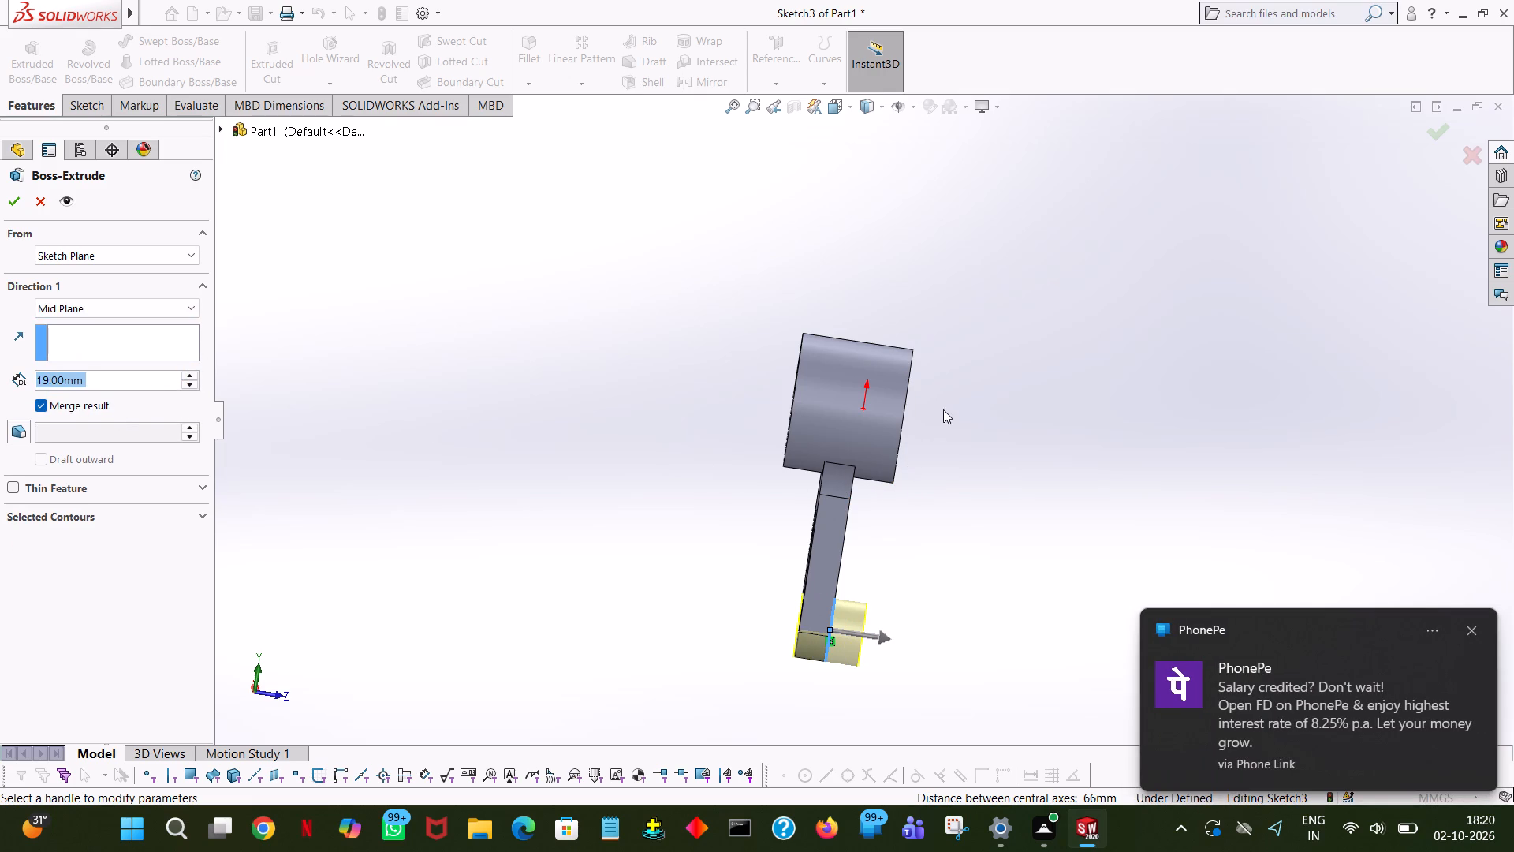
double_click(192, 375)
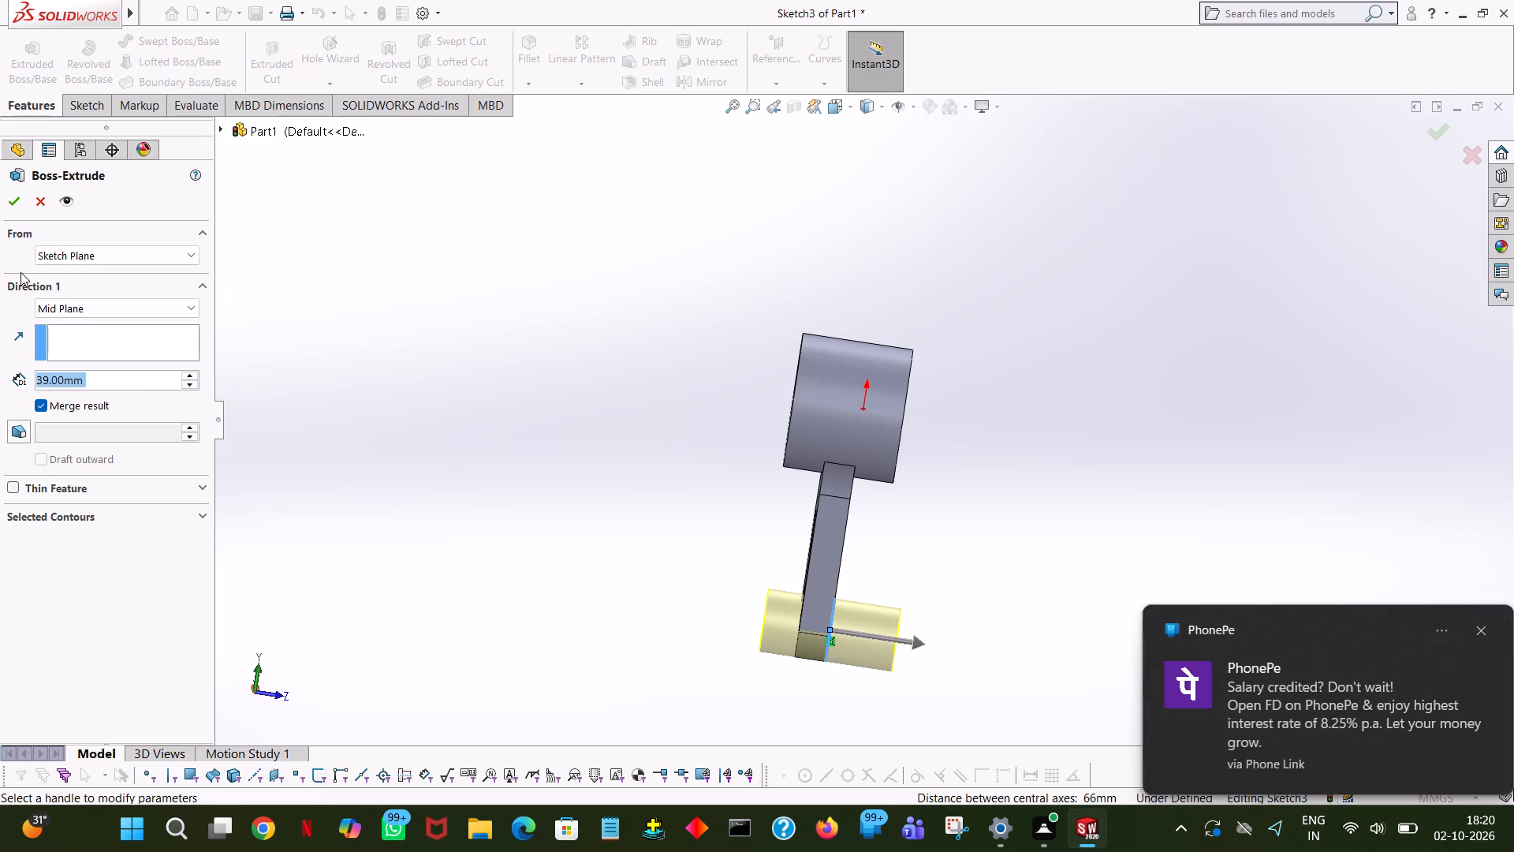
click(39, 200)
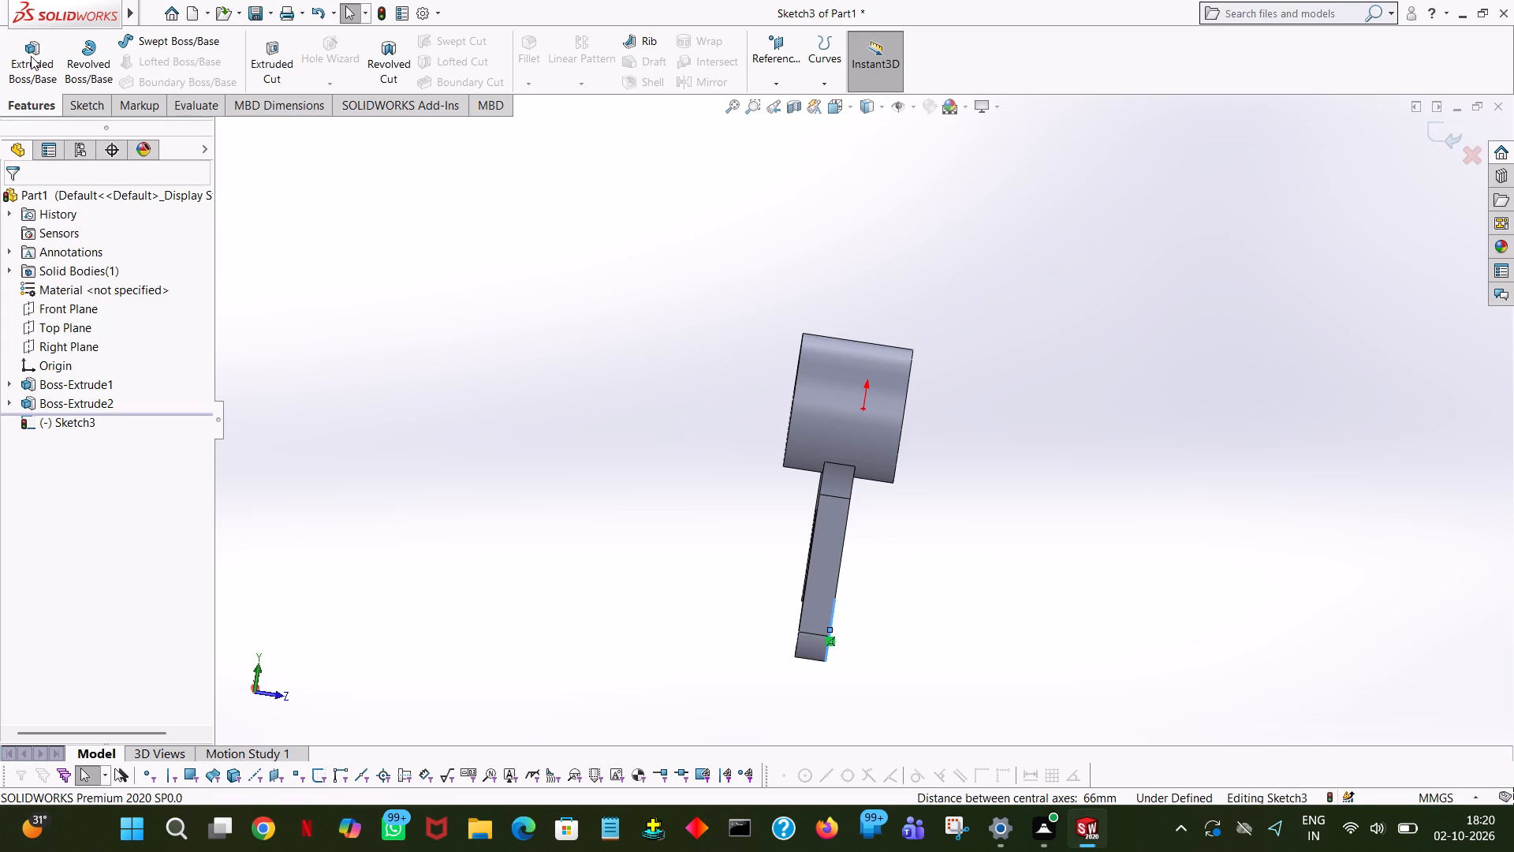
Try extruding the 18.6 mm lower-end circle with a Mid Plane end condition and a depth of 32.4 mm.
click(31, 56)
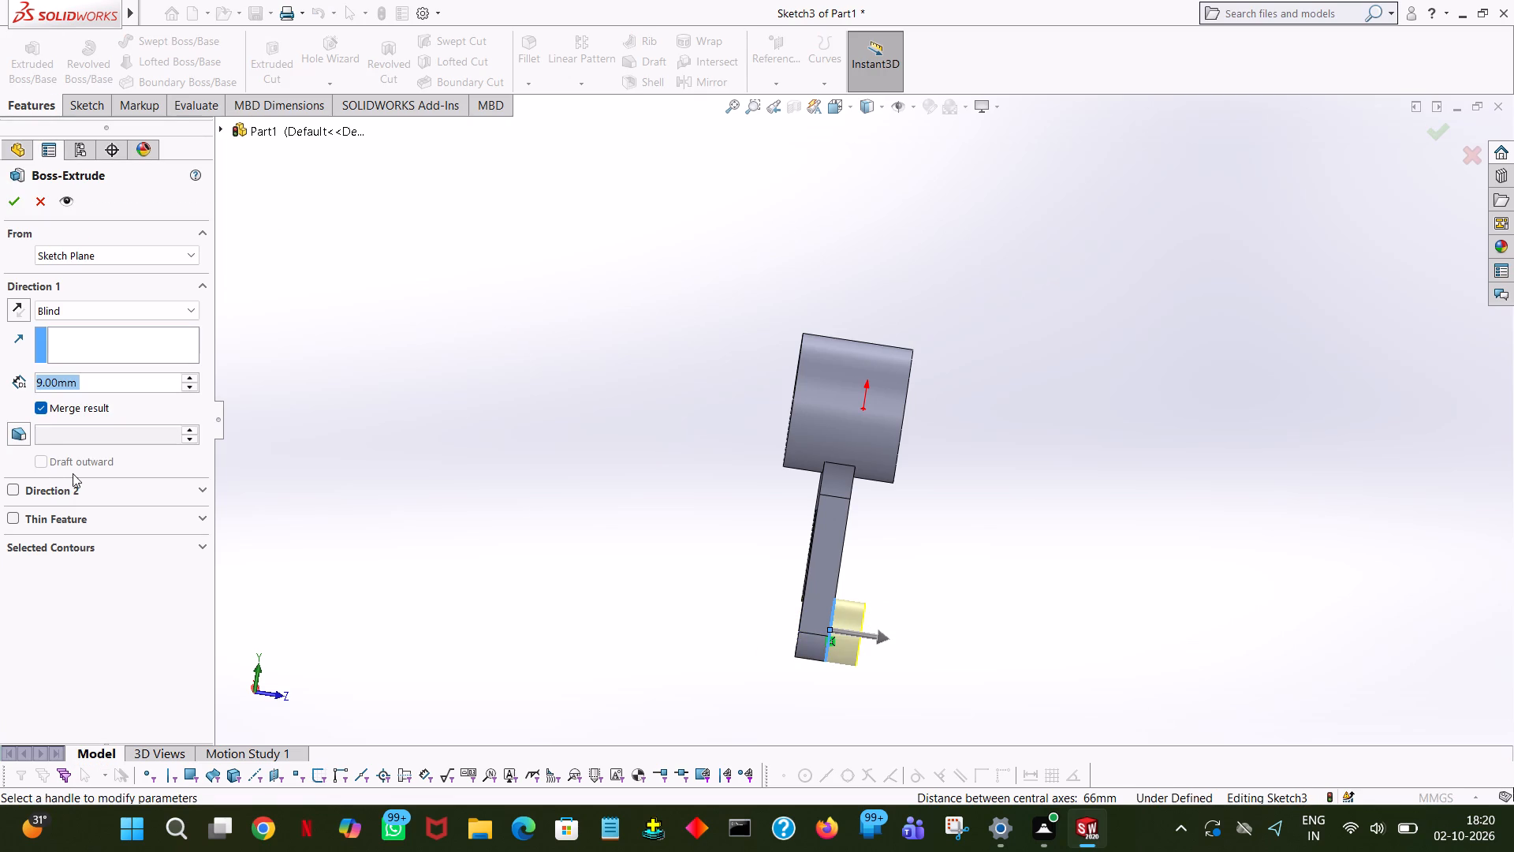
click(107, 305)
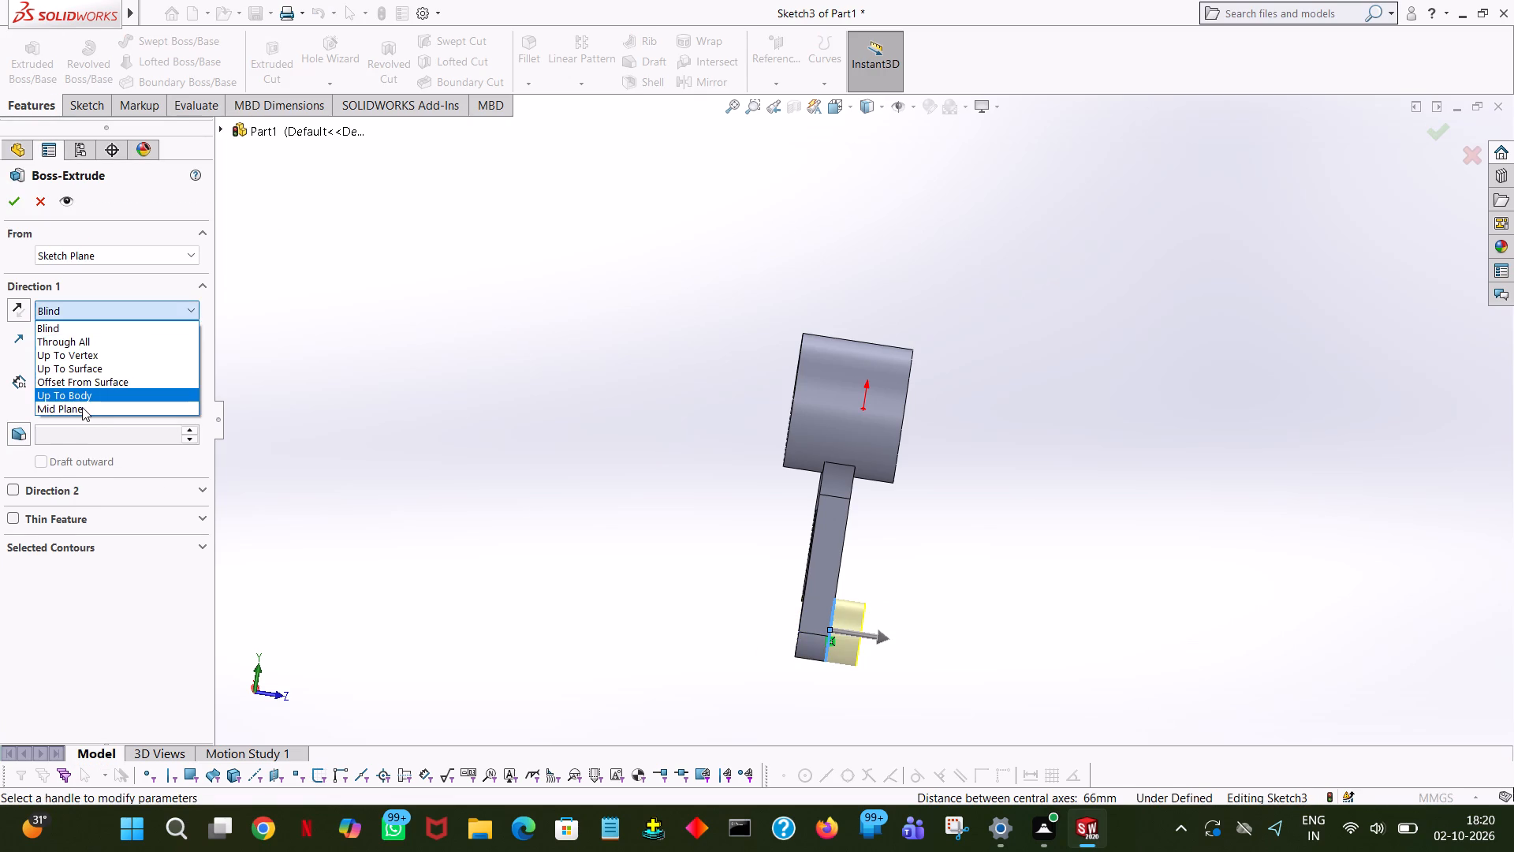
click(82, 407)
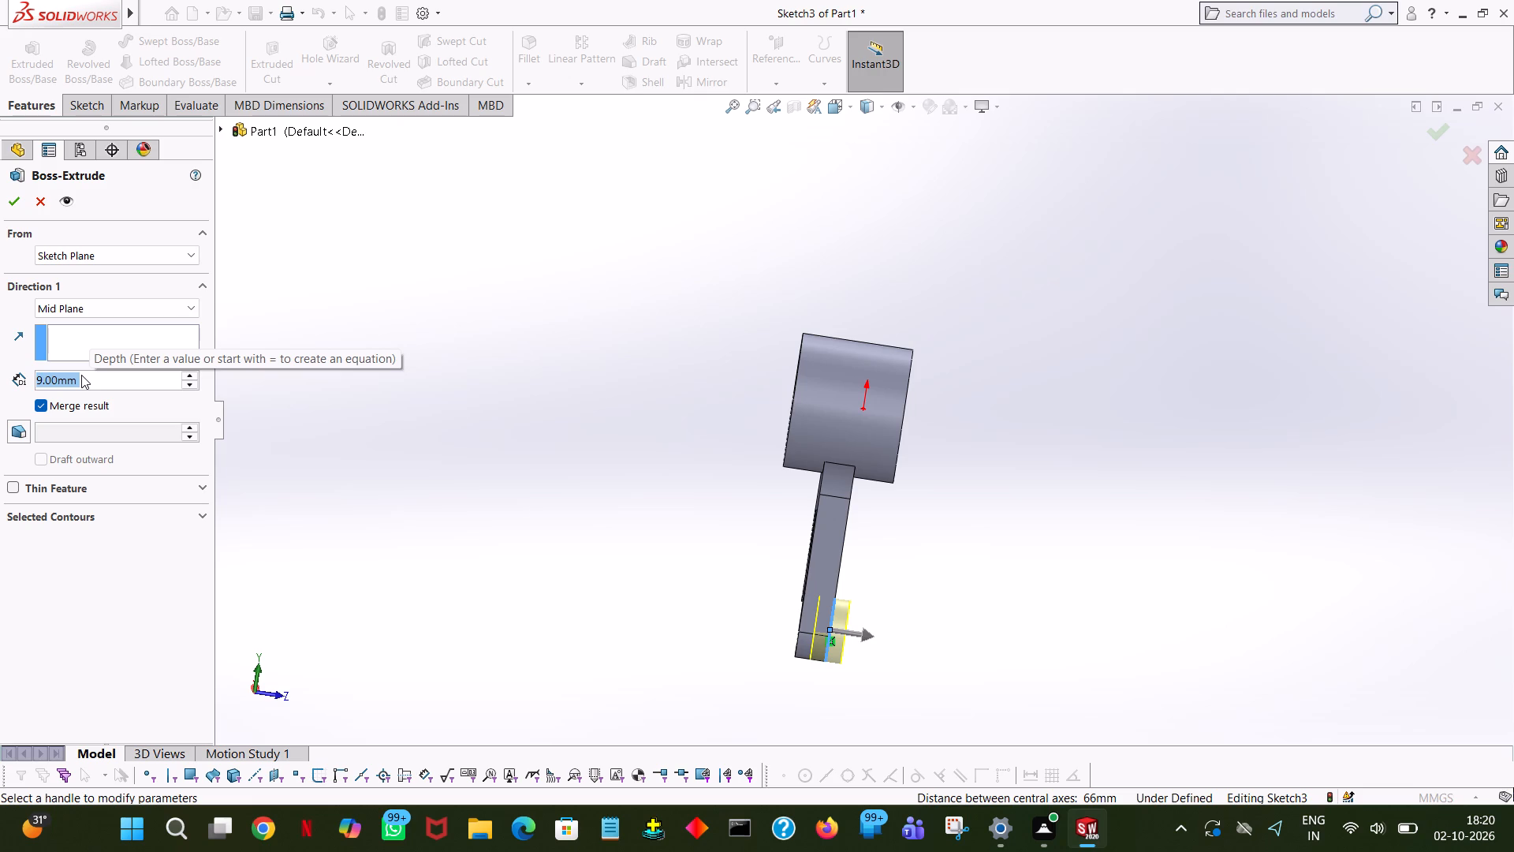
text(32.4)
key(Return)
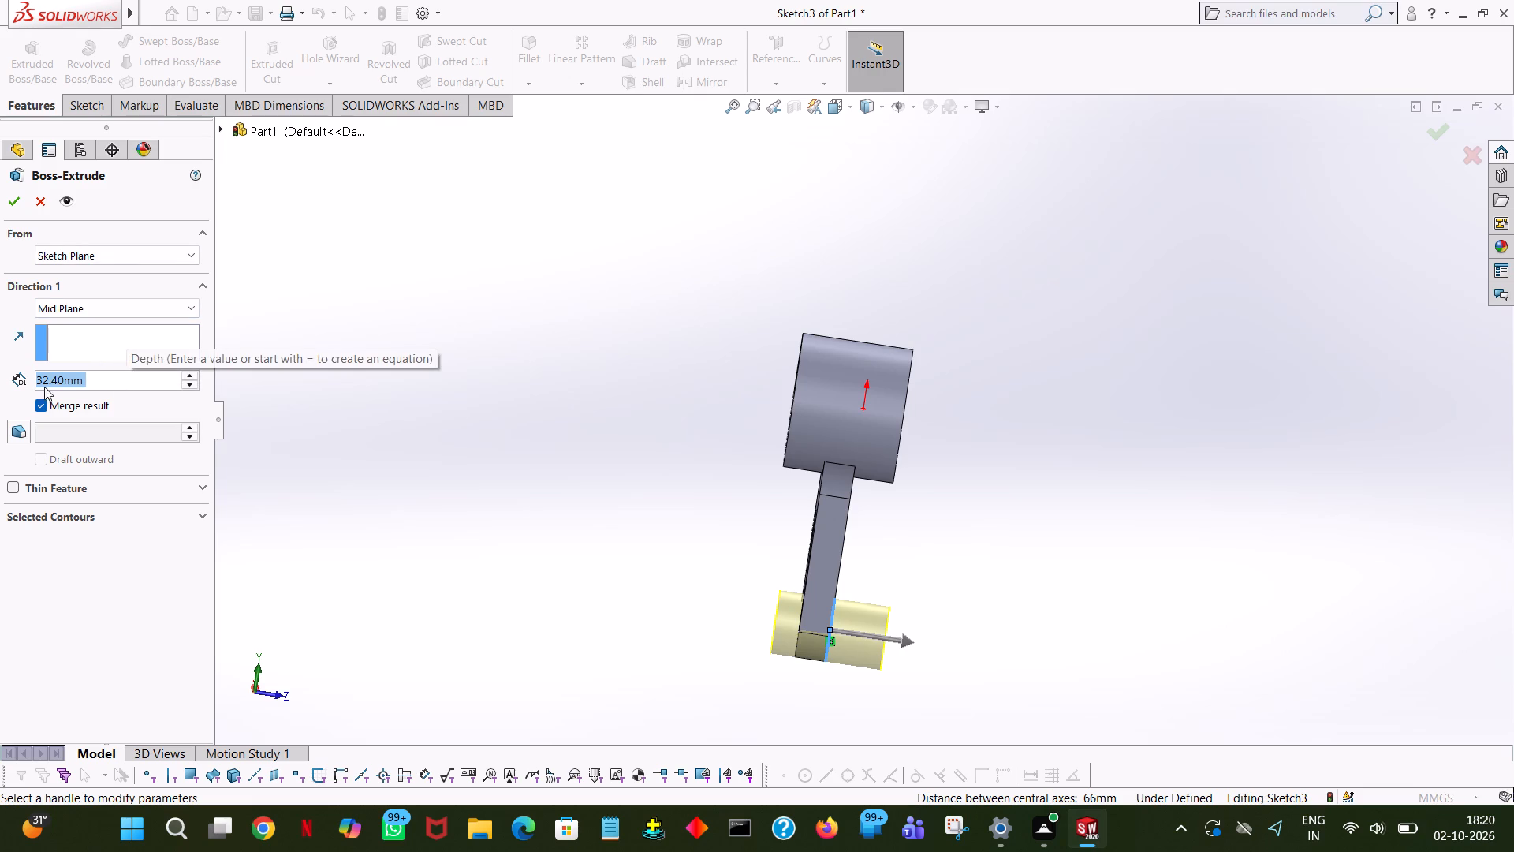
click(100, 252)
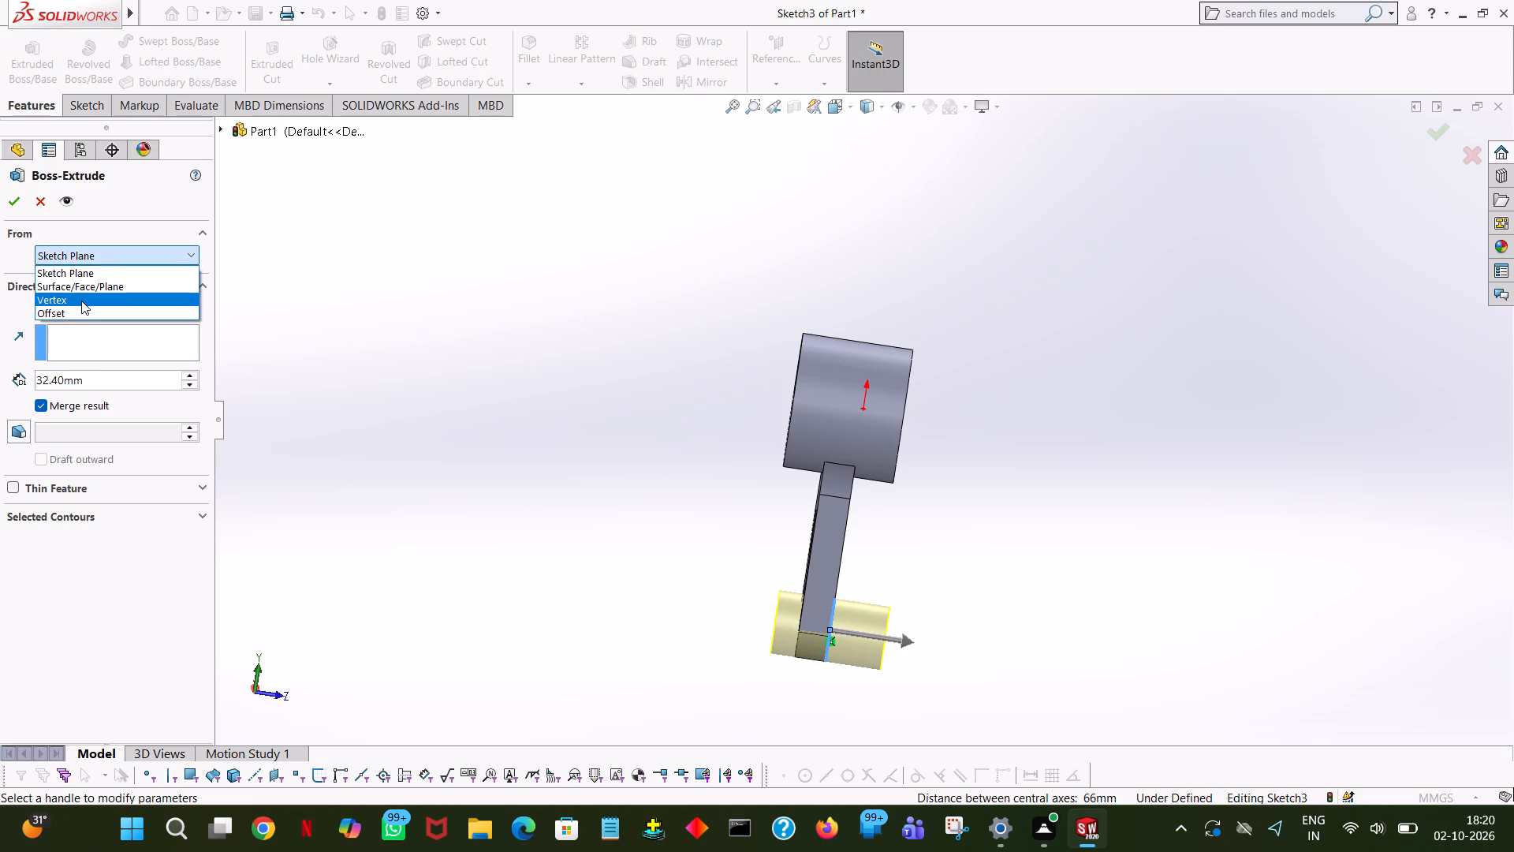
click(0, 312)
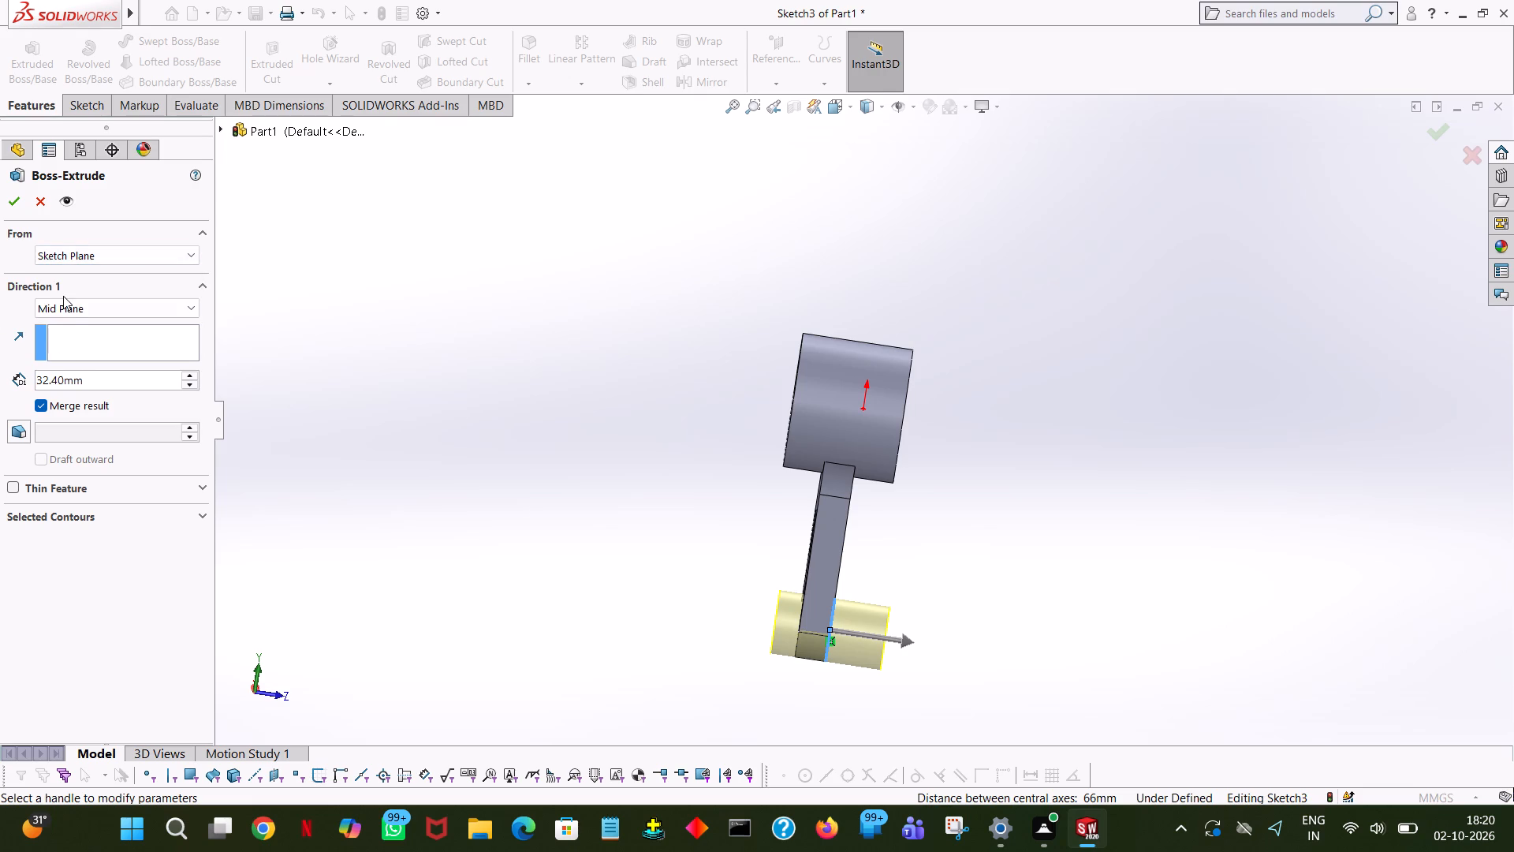
Set the lower-end circle's extrusion to Blind, enable Direction 2, and set the Direction 1 depth to 32.4/2 mm.
click(69, 301)
click(54, 329)
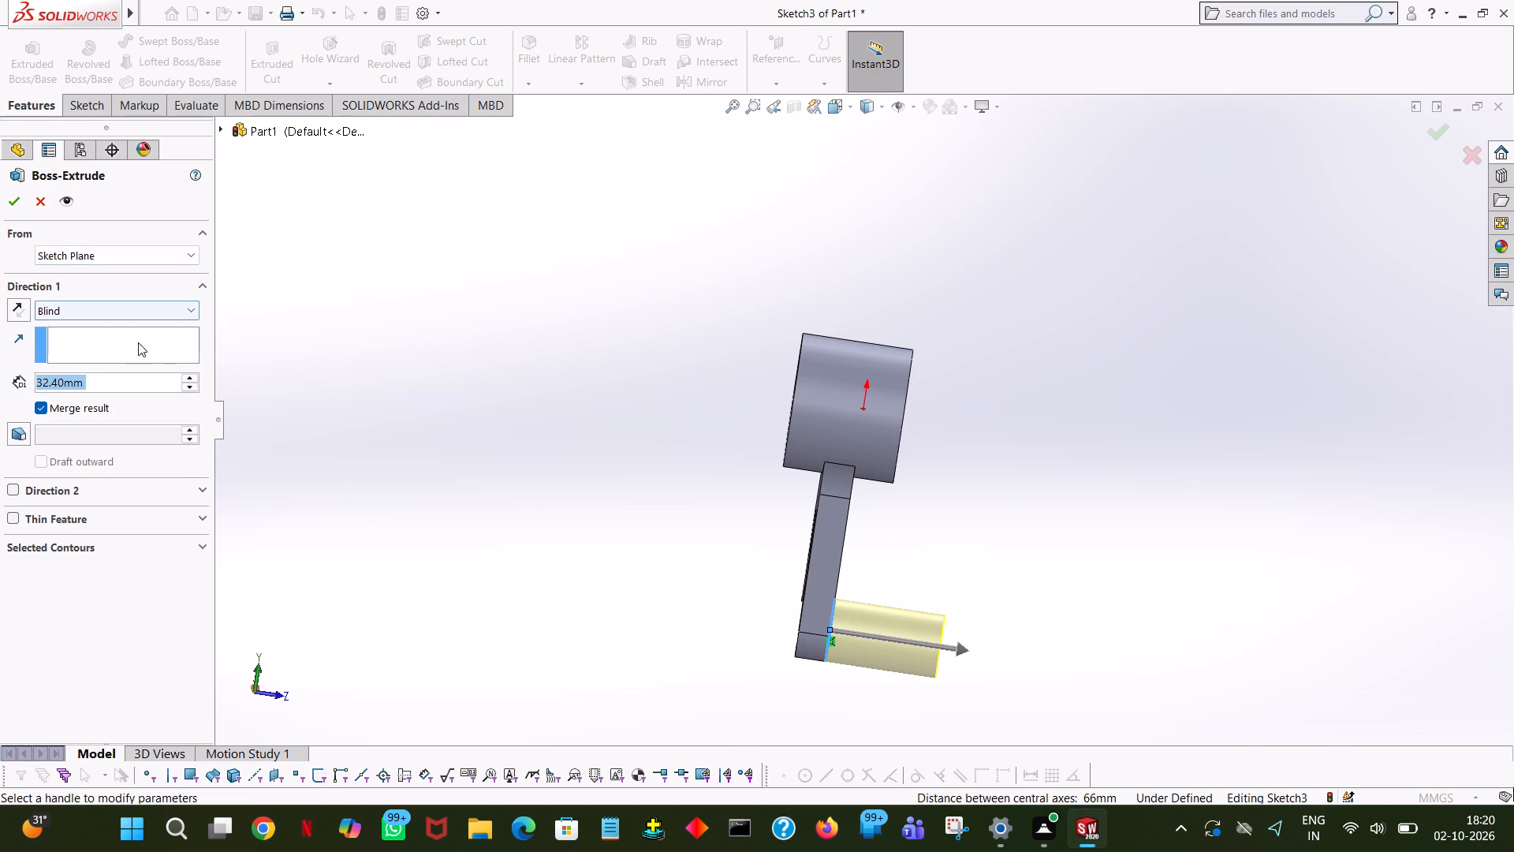
click(13, 493)
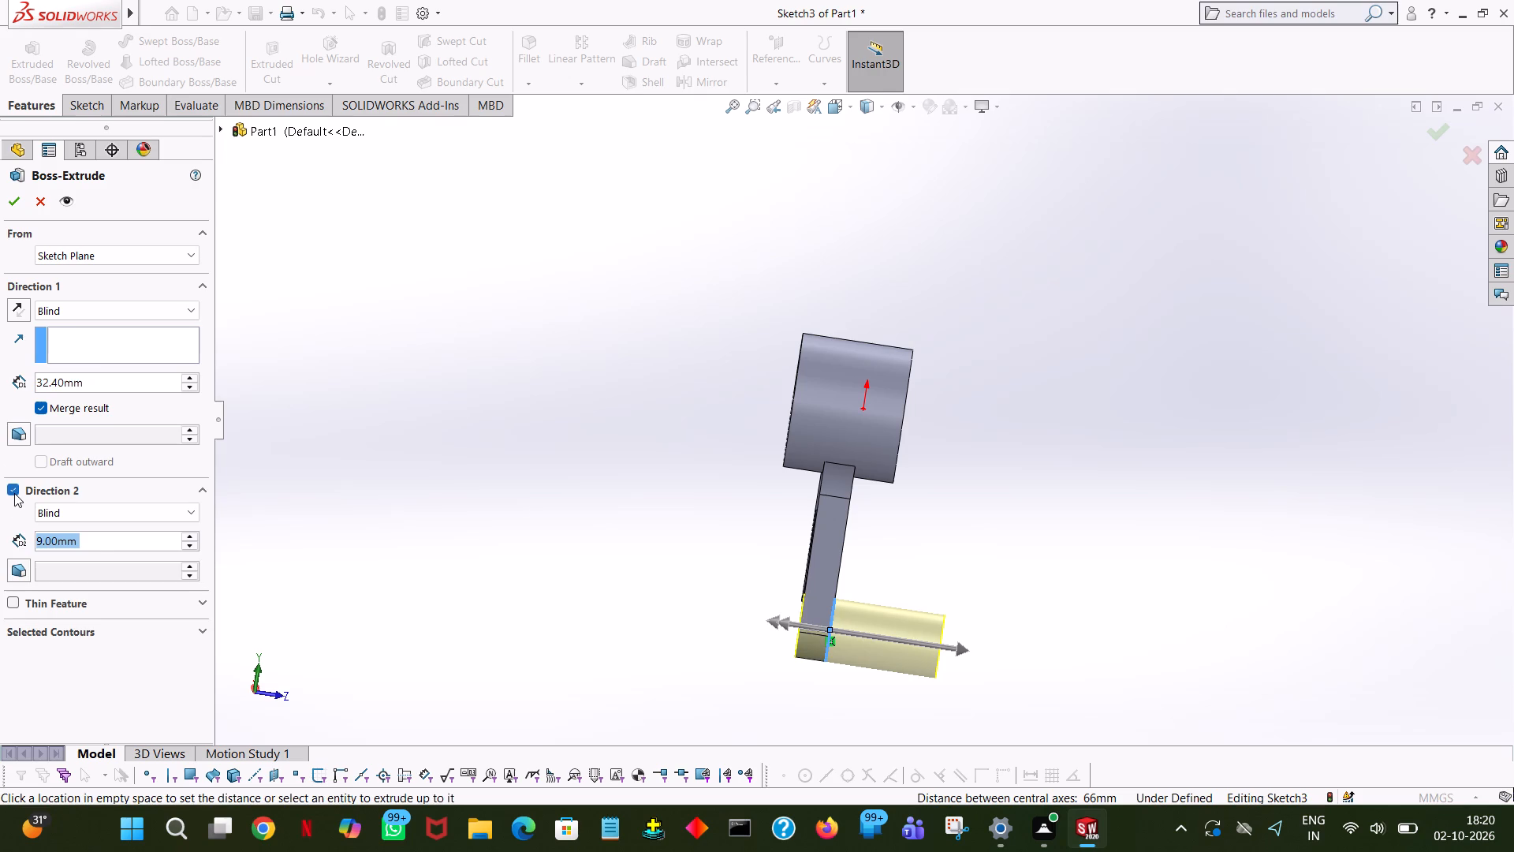
double_click(114, 387)
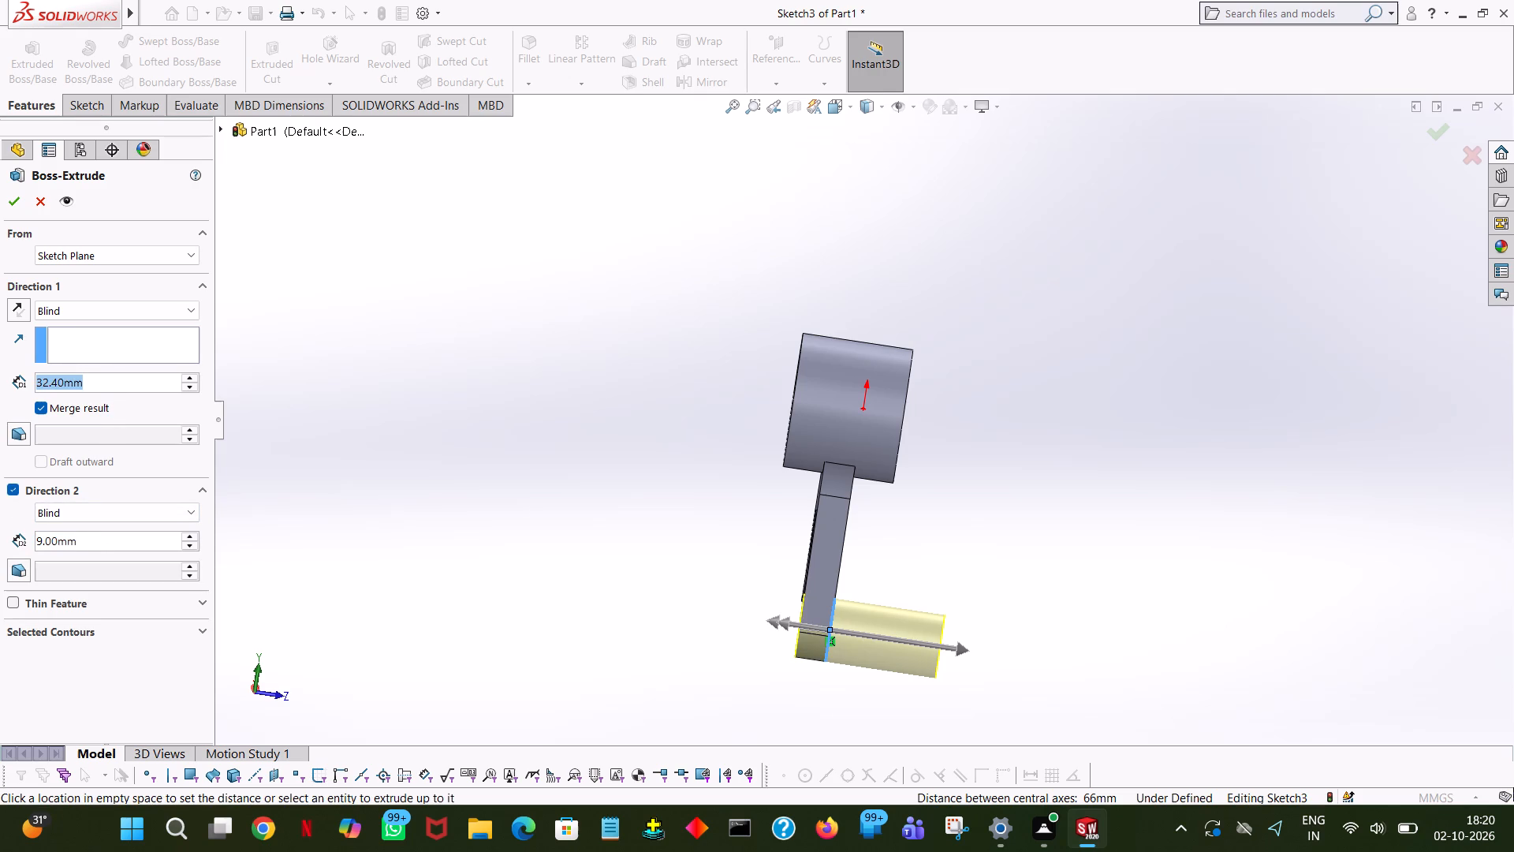
text(32)
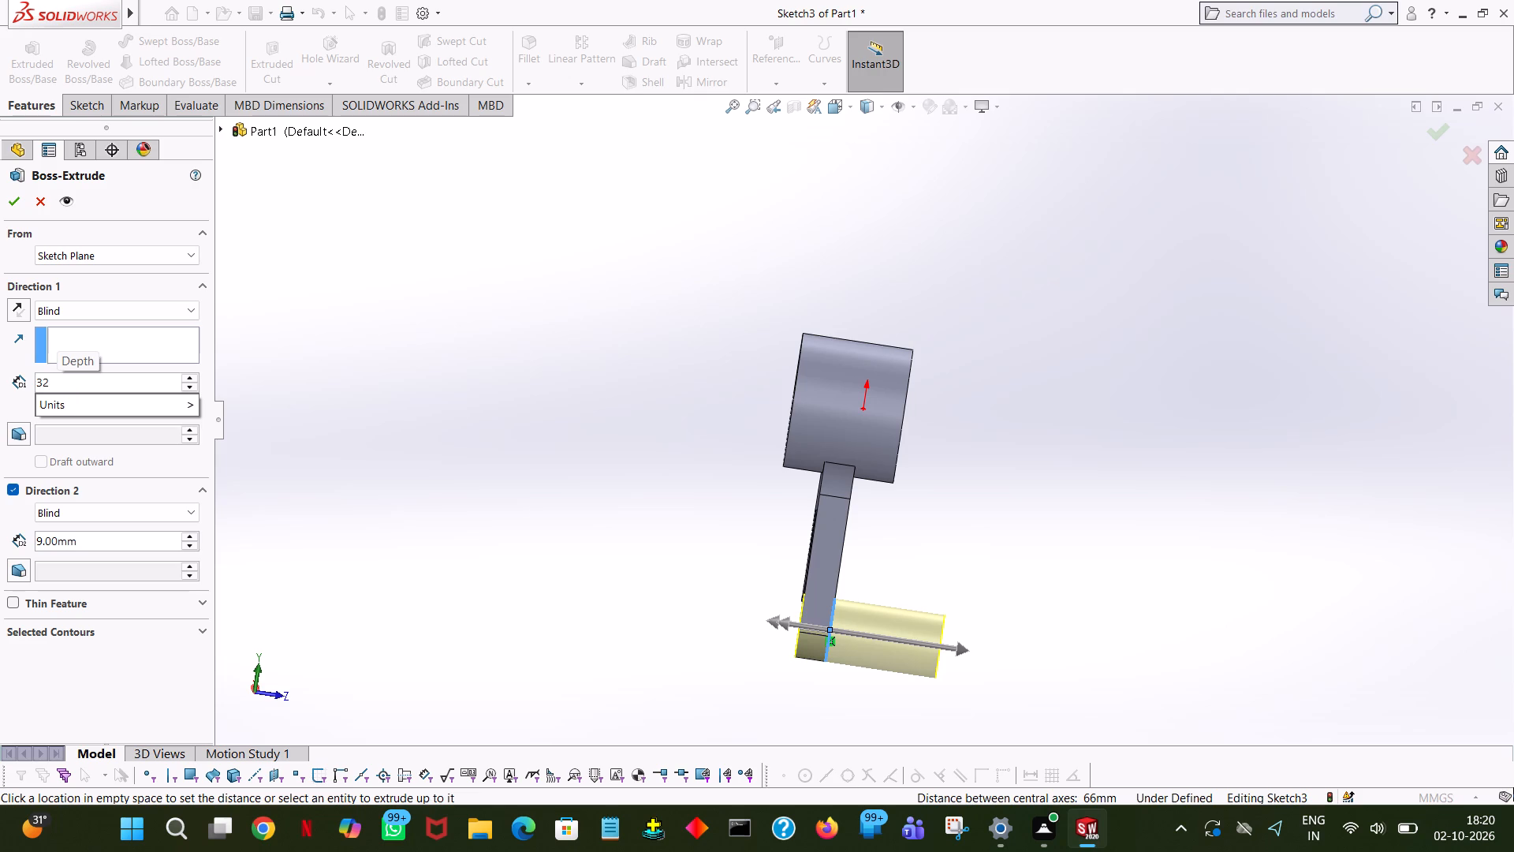
key(period)
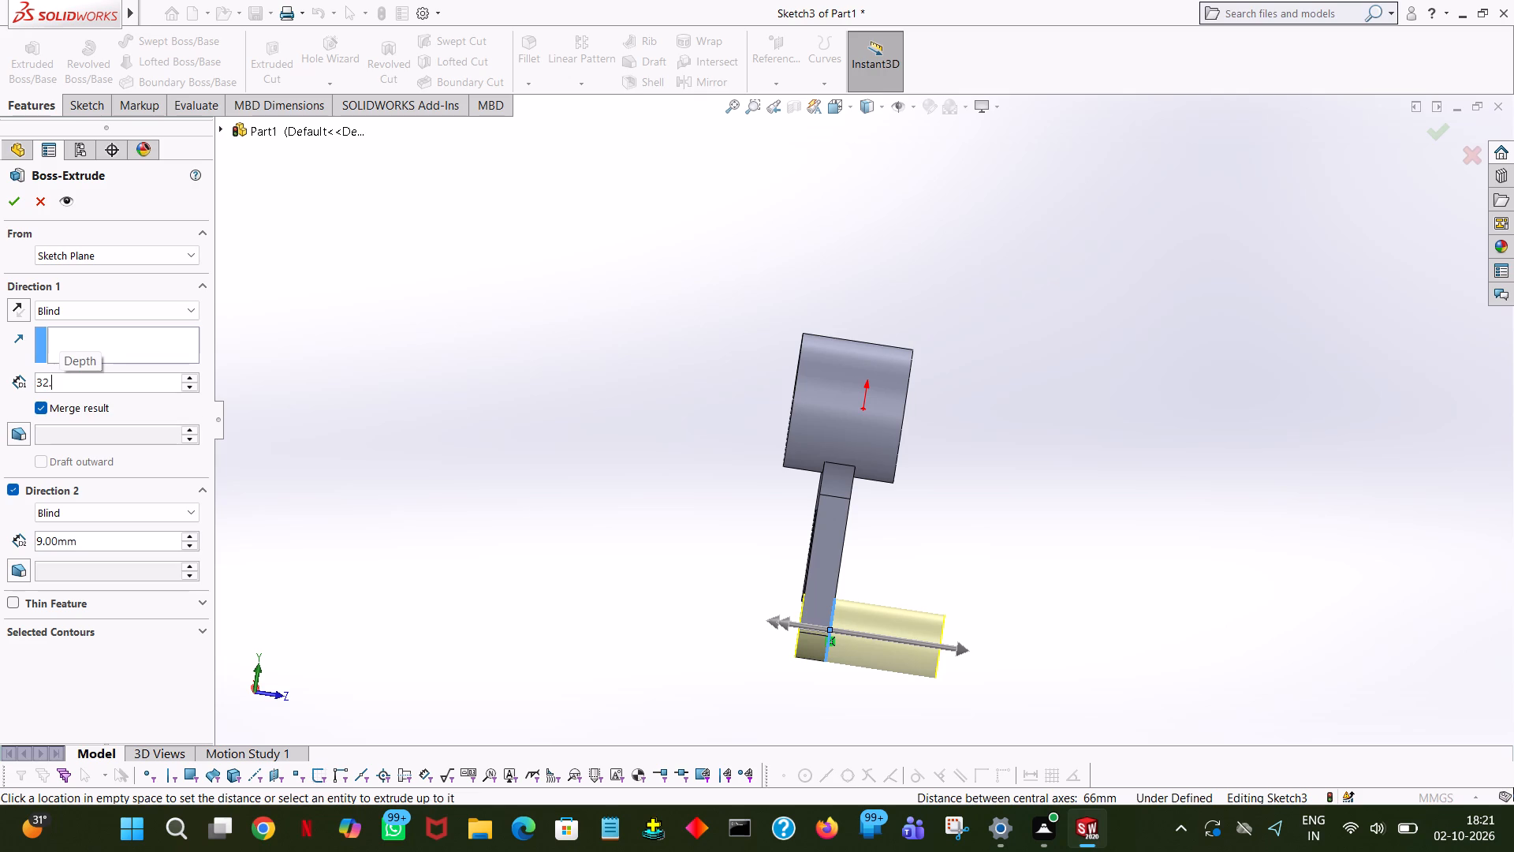
key(4)
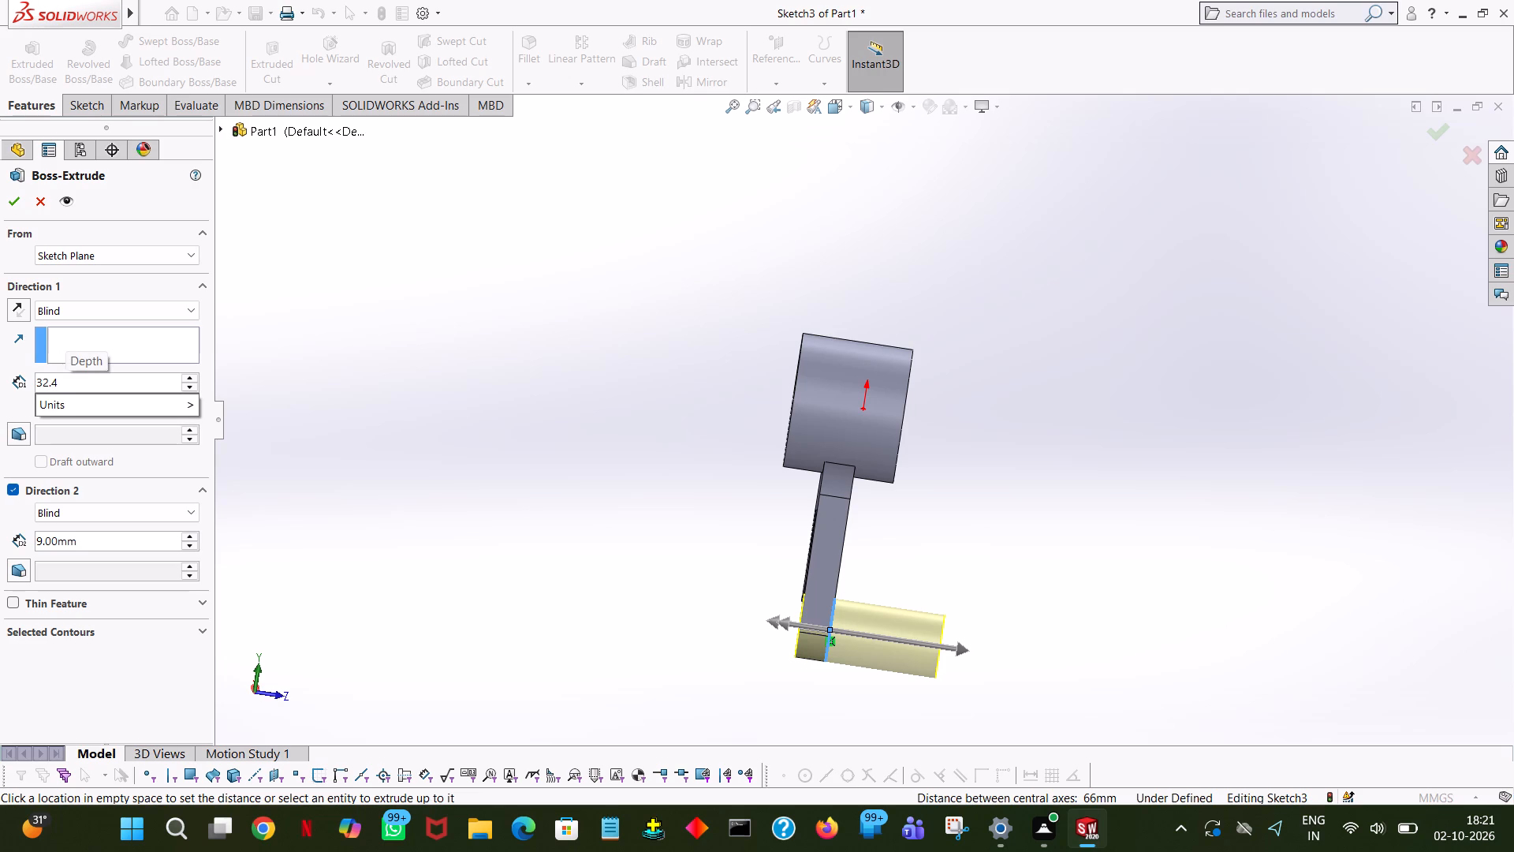
key(slash)
key(2)
click(168, 689)
click(162, 681)
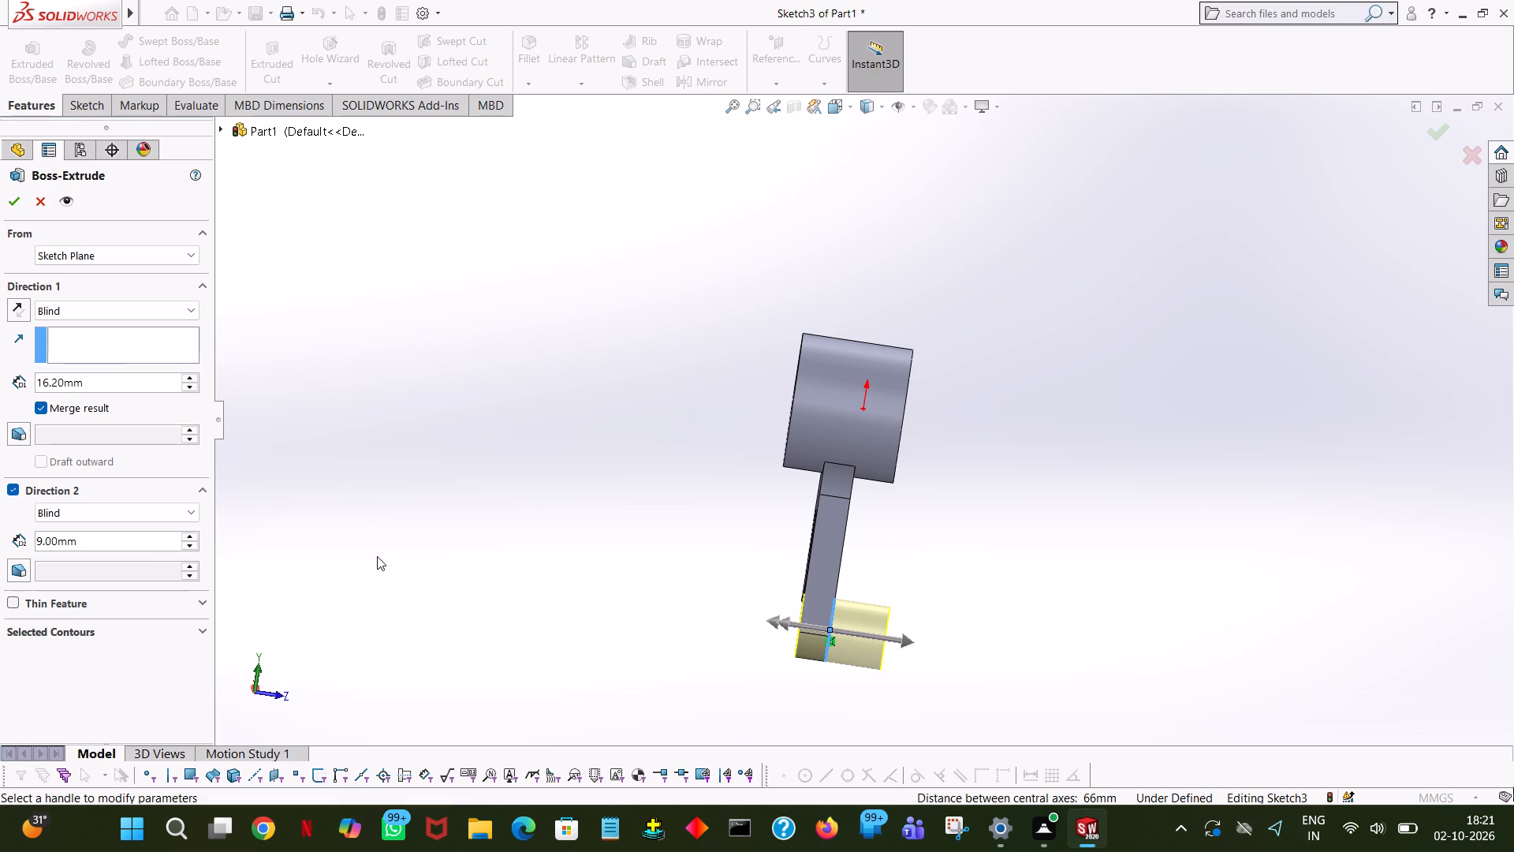
Complete the lower-end boss extrusion with a Direction 1 depth of 16.20-9 mm and a Direction 2 depth of 16.20 mm.
click(139, 387)
key(minus)
key(9)
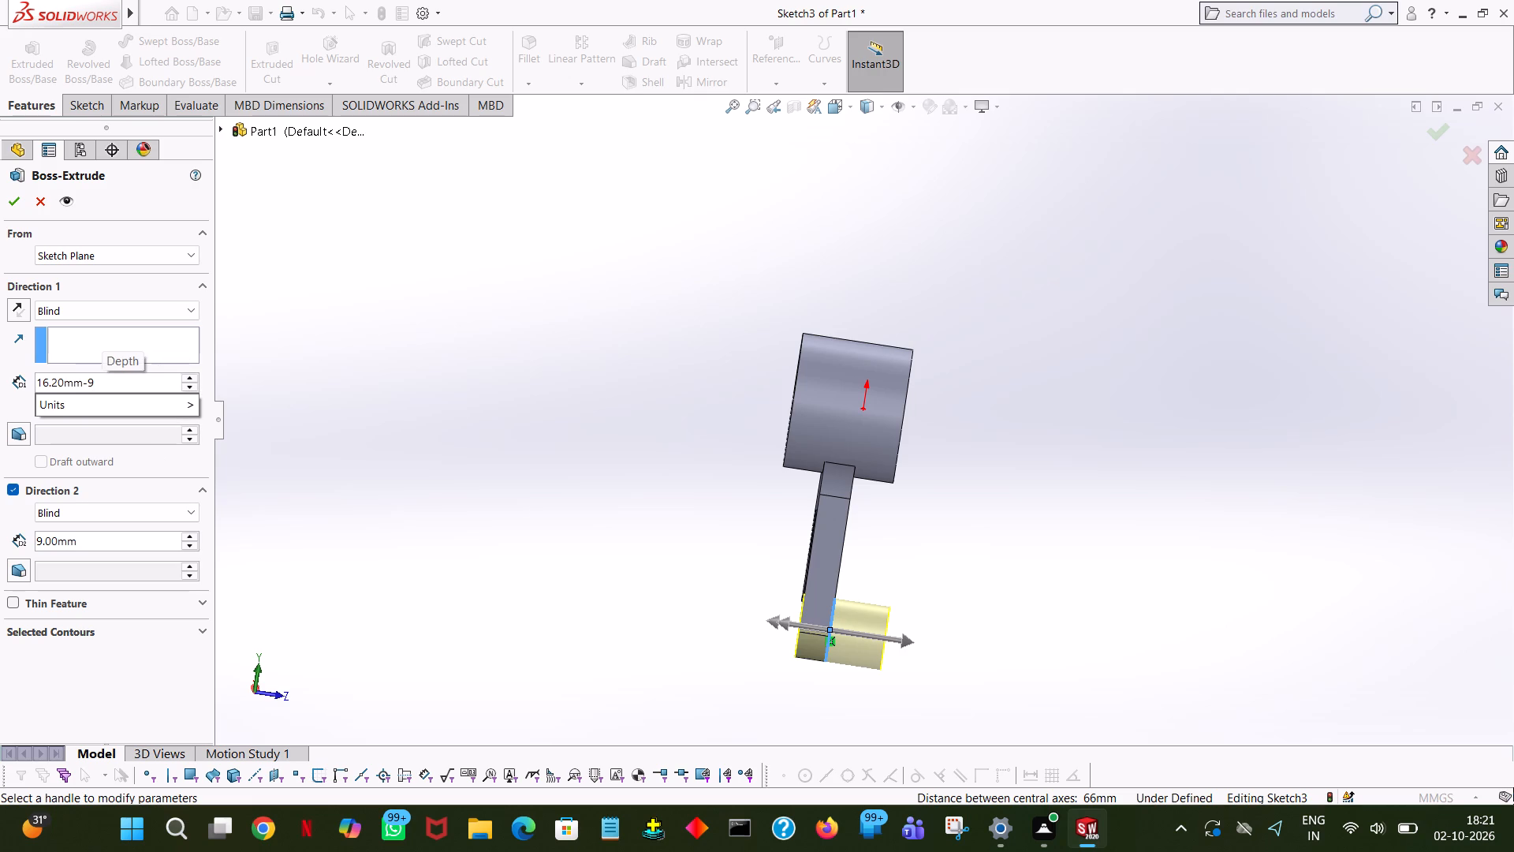
key(Return)
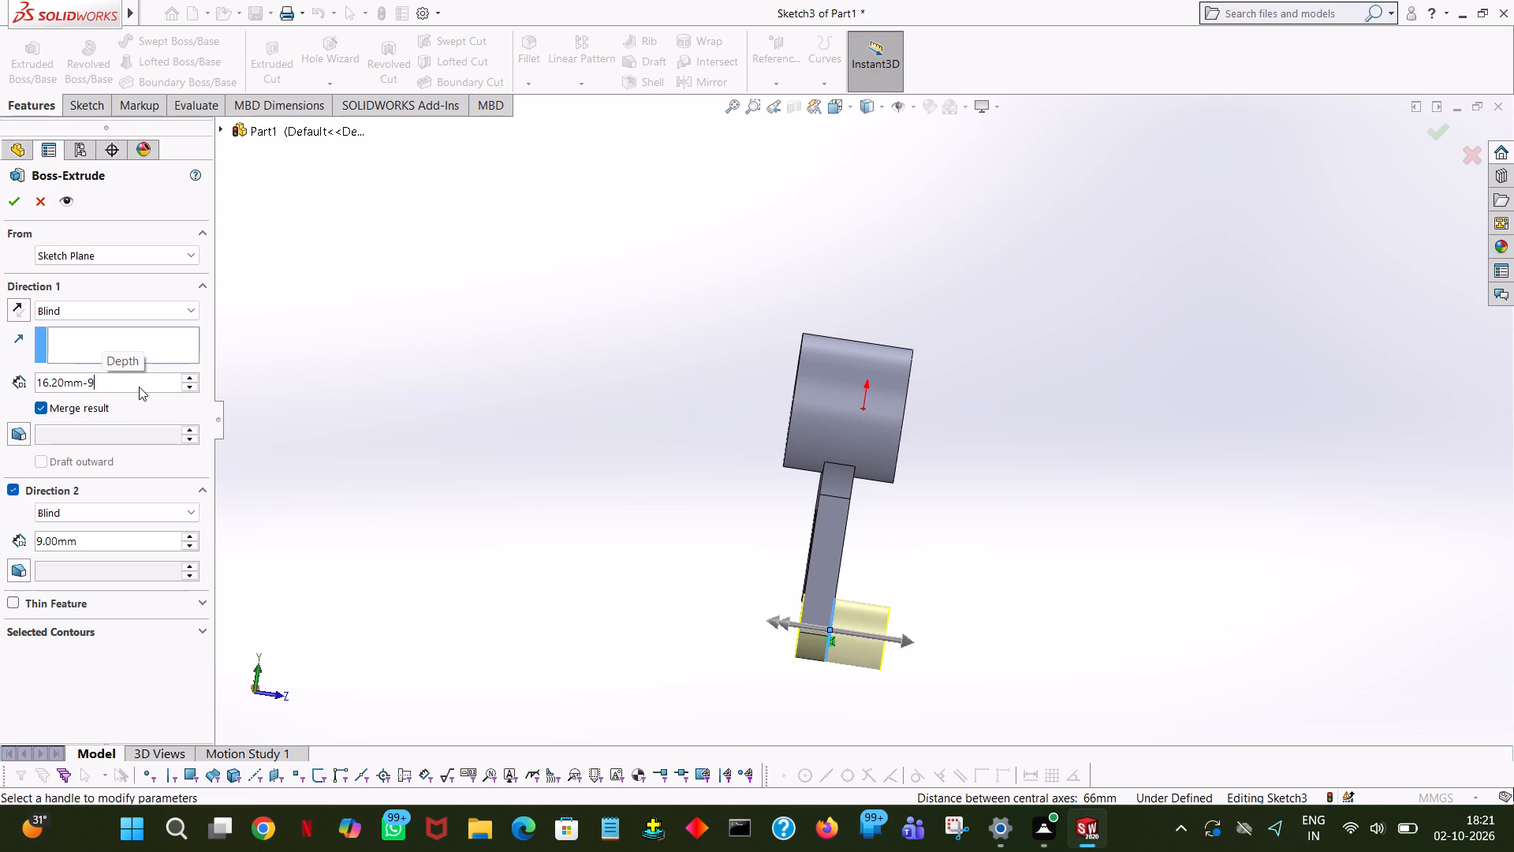
click(720, 435)
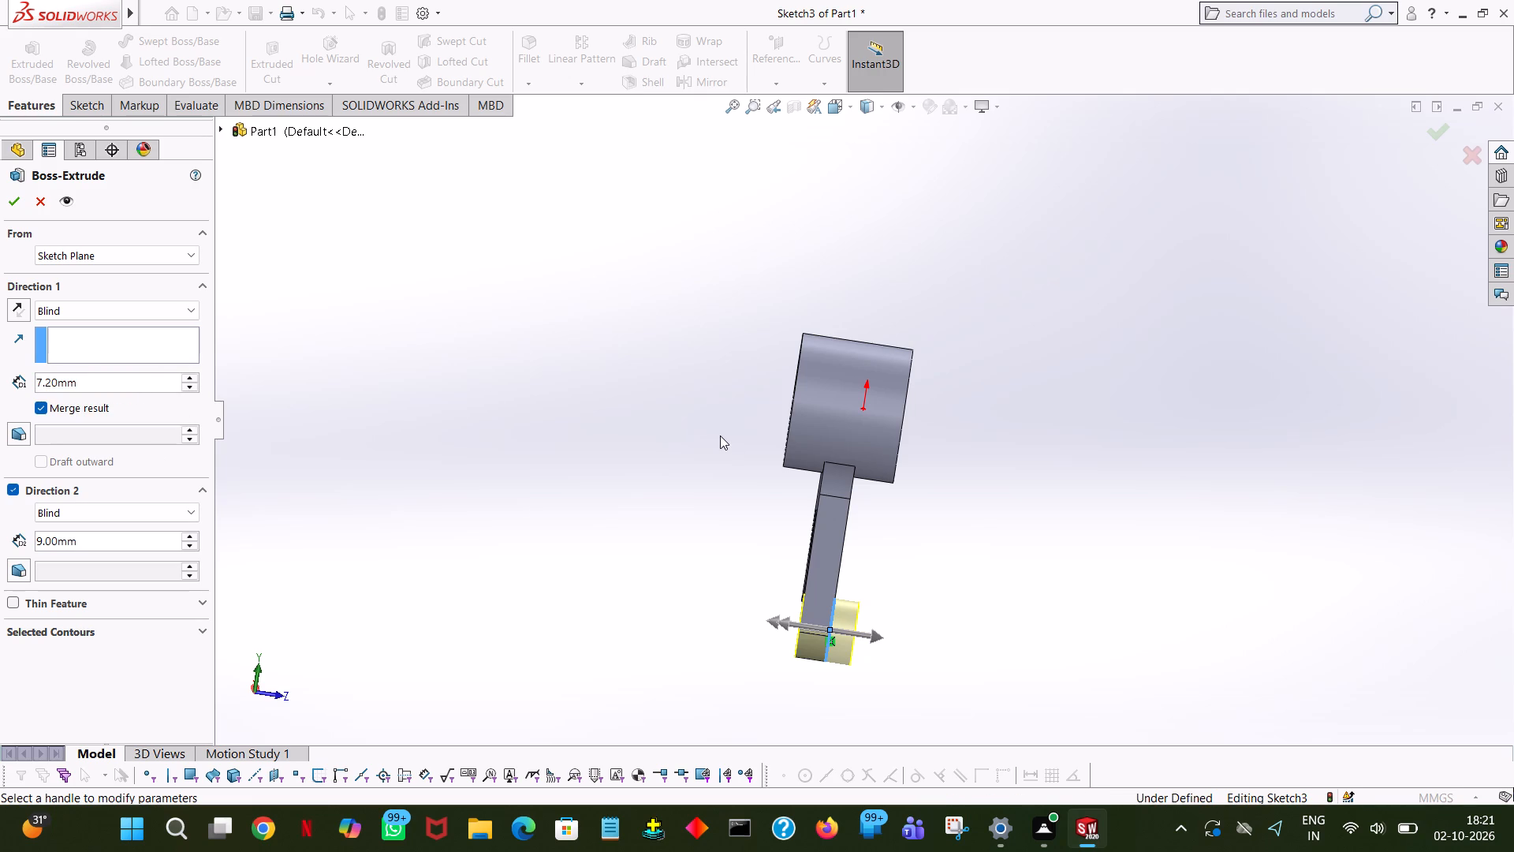
middle_drag(710, 435, 718, 410)
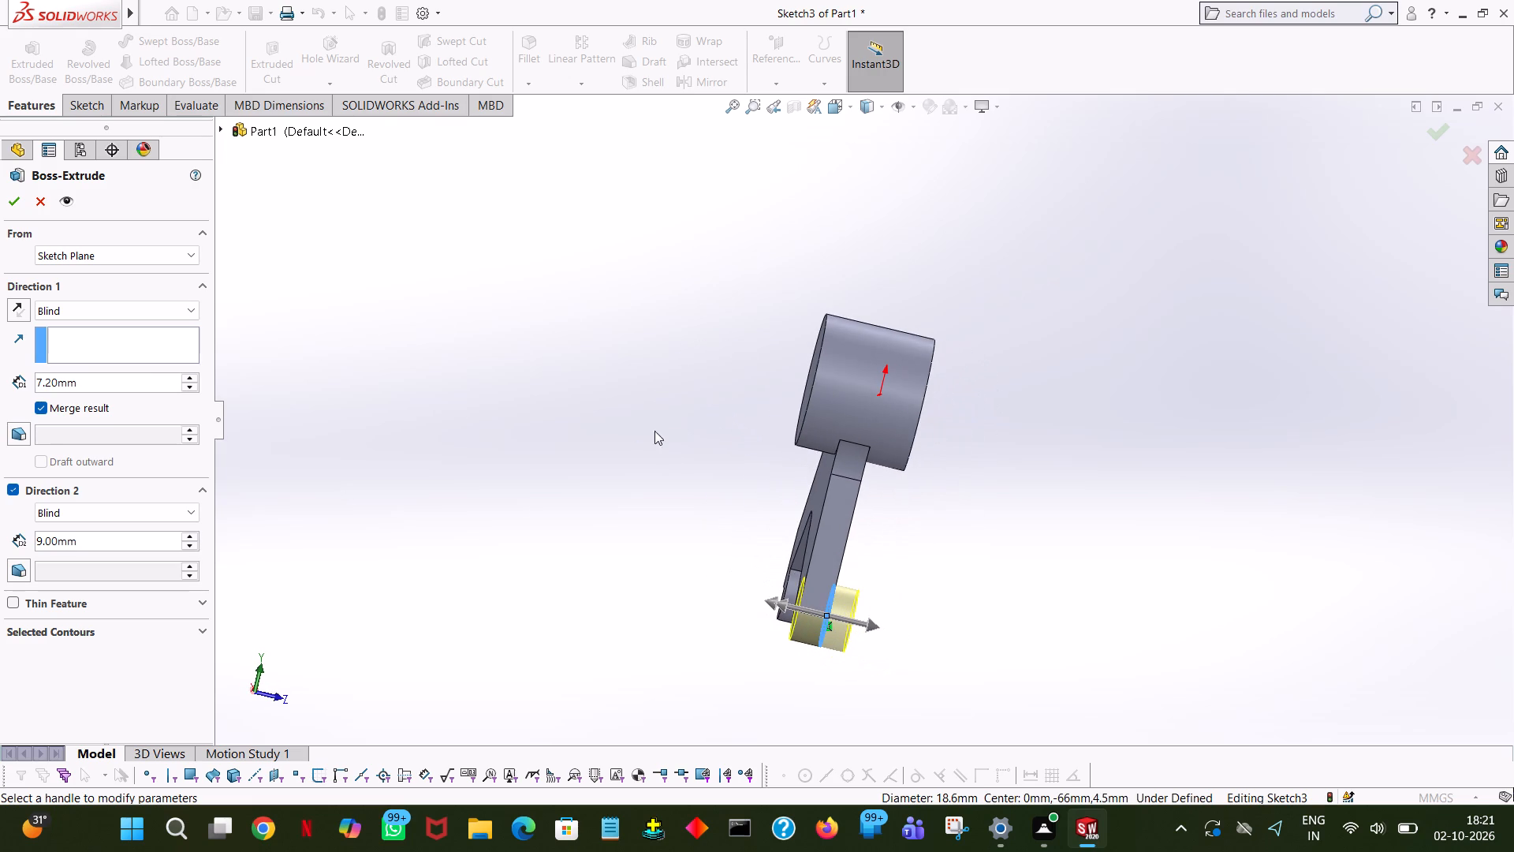
click(358, 487)
drag(108, 545, 0, 551)
text(16.20)
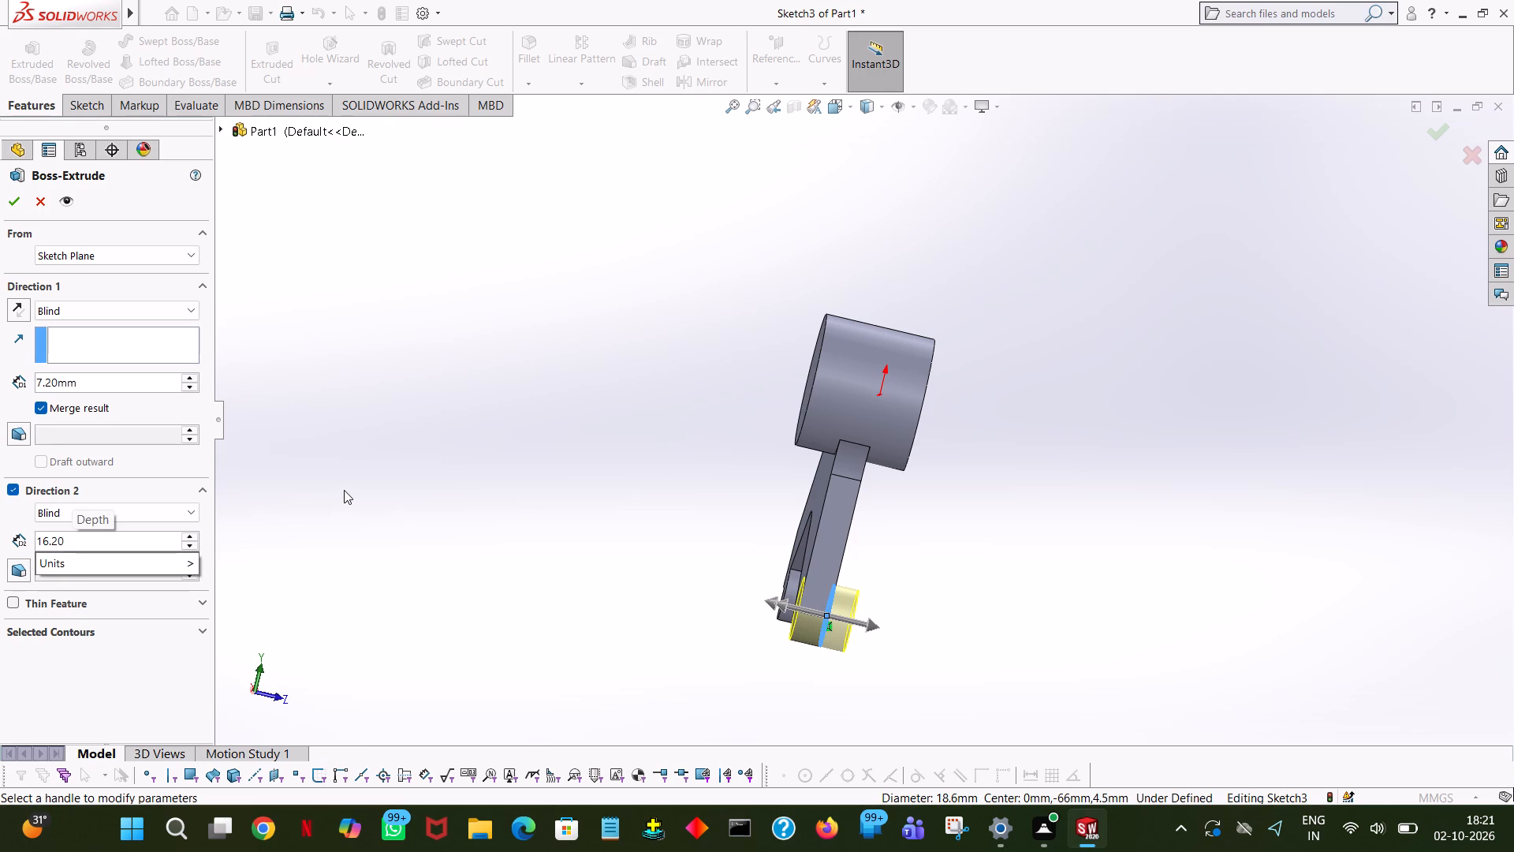
click(344, 490)
middle_drag(344, 490, 346, 562)
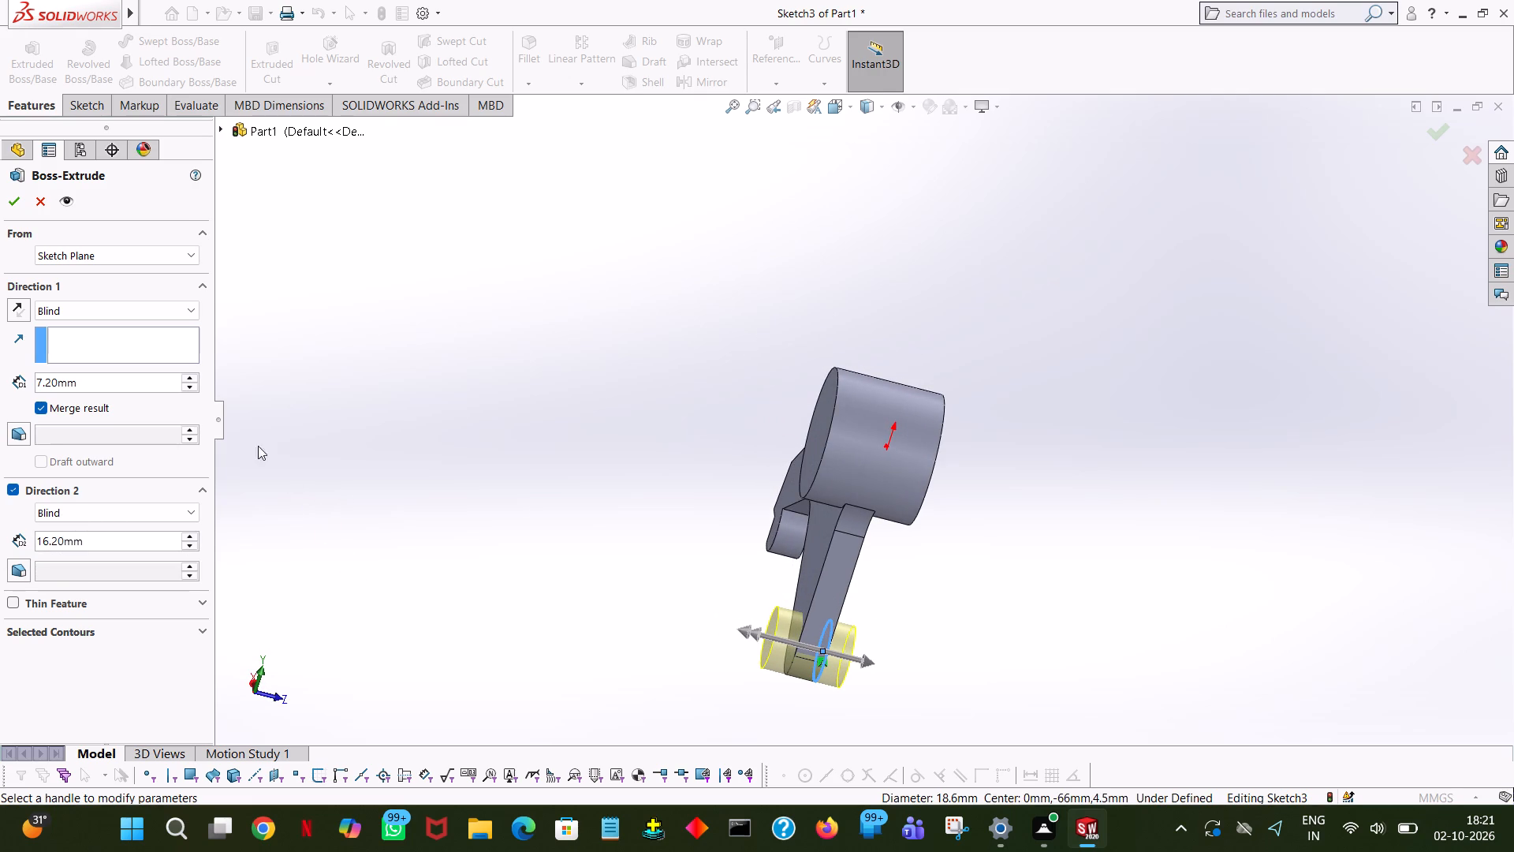
click(13, 196)
click(498, 465)
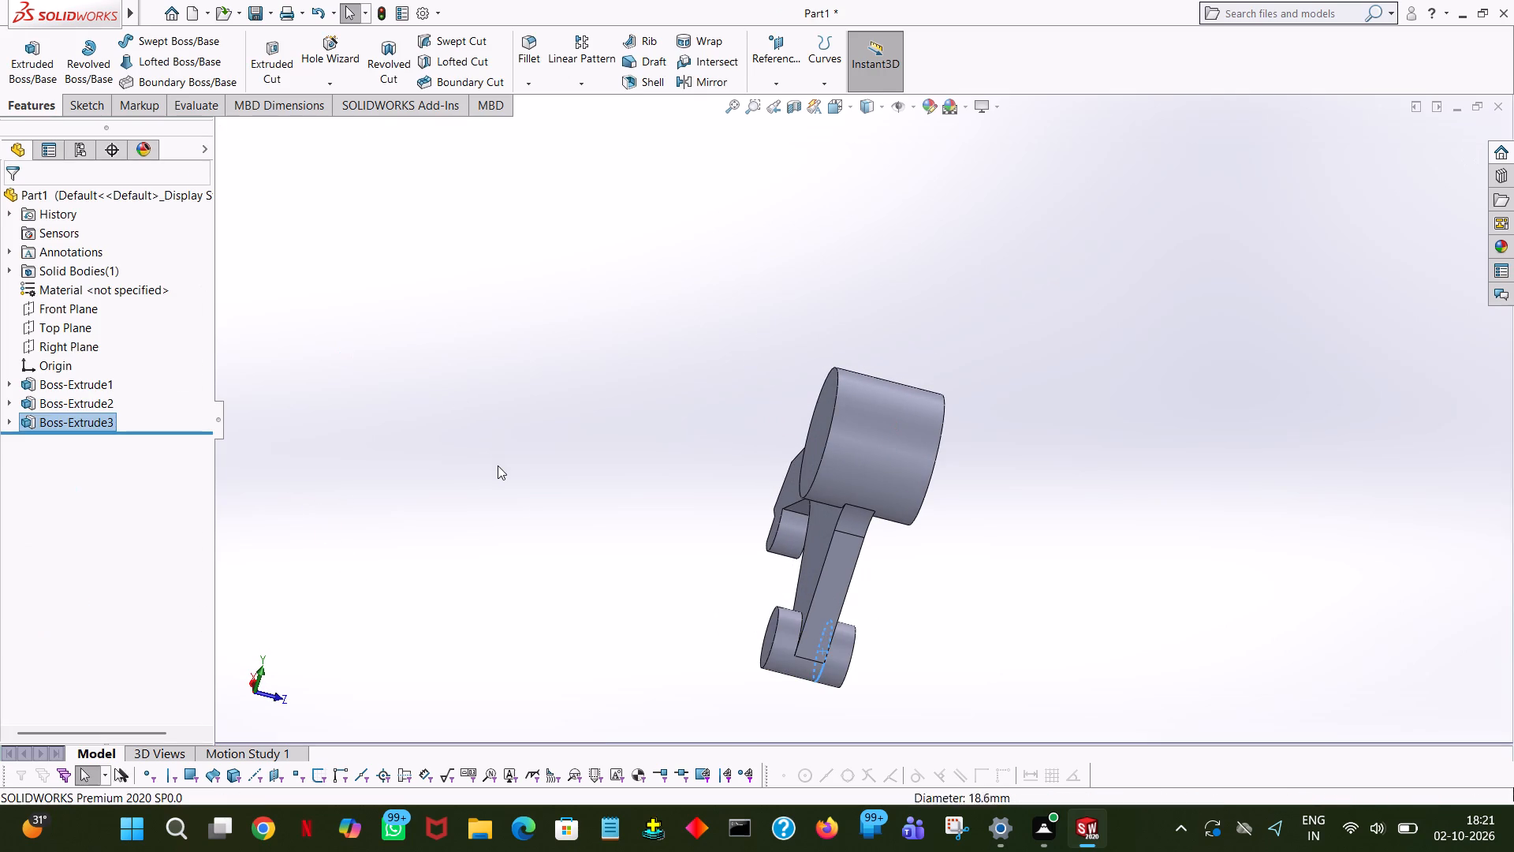
Start an extruded cut on the lower-end boss's flat end face and sketch a concentric circle with a 6 mm radius.
middle_drag(498, 466, 362, 241)
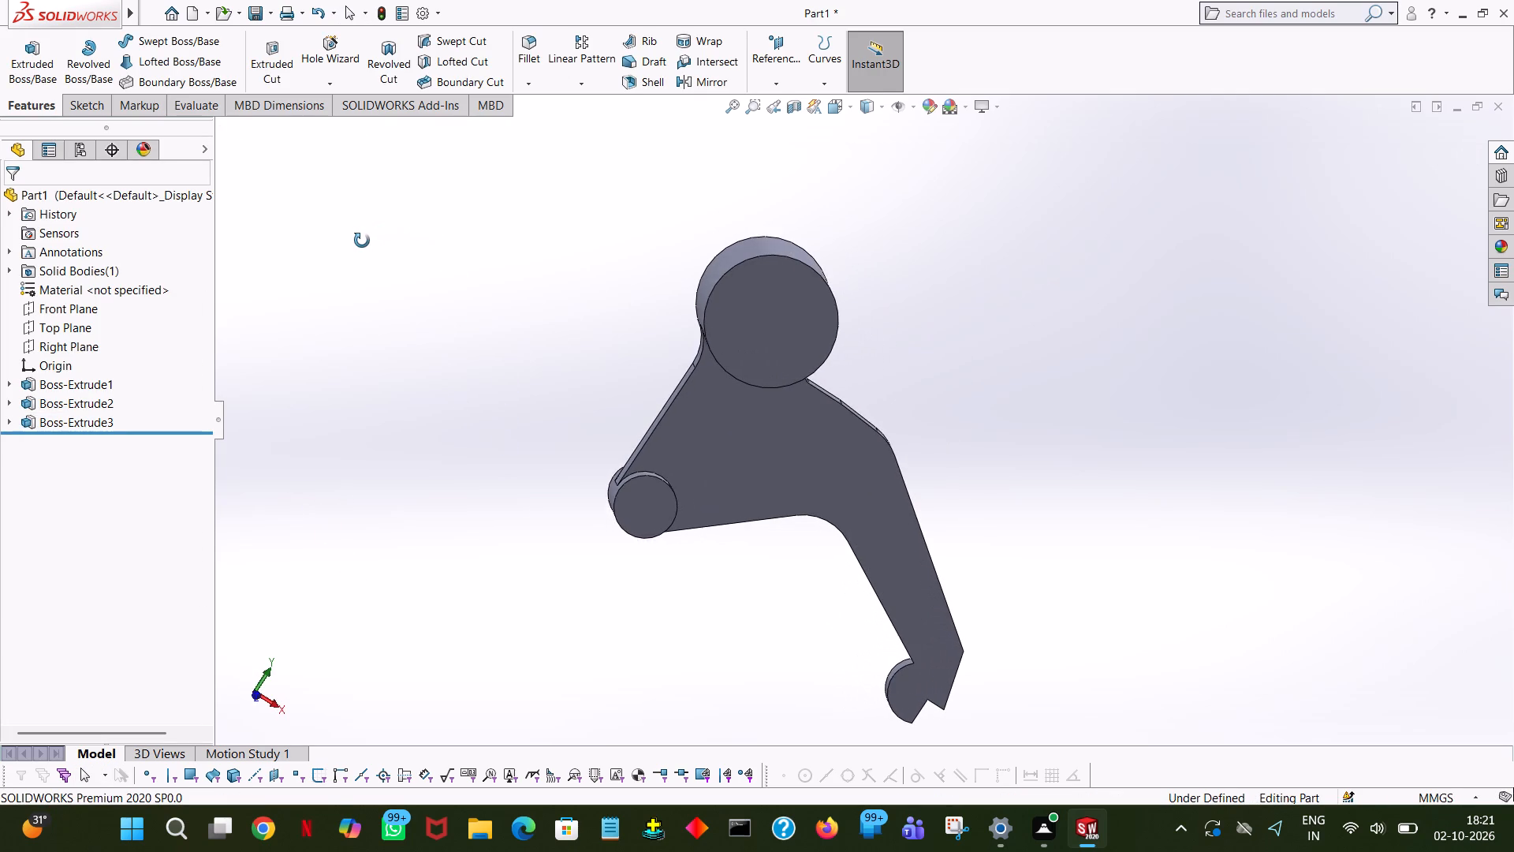
middle_drag(362, 241, 372, 282)
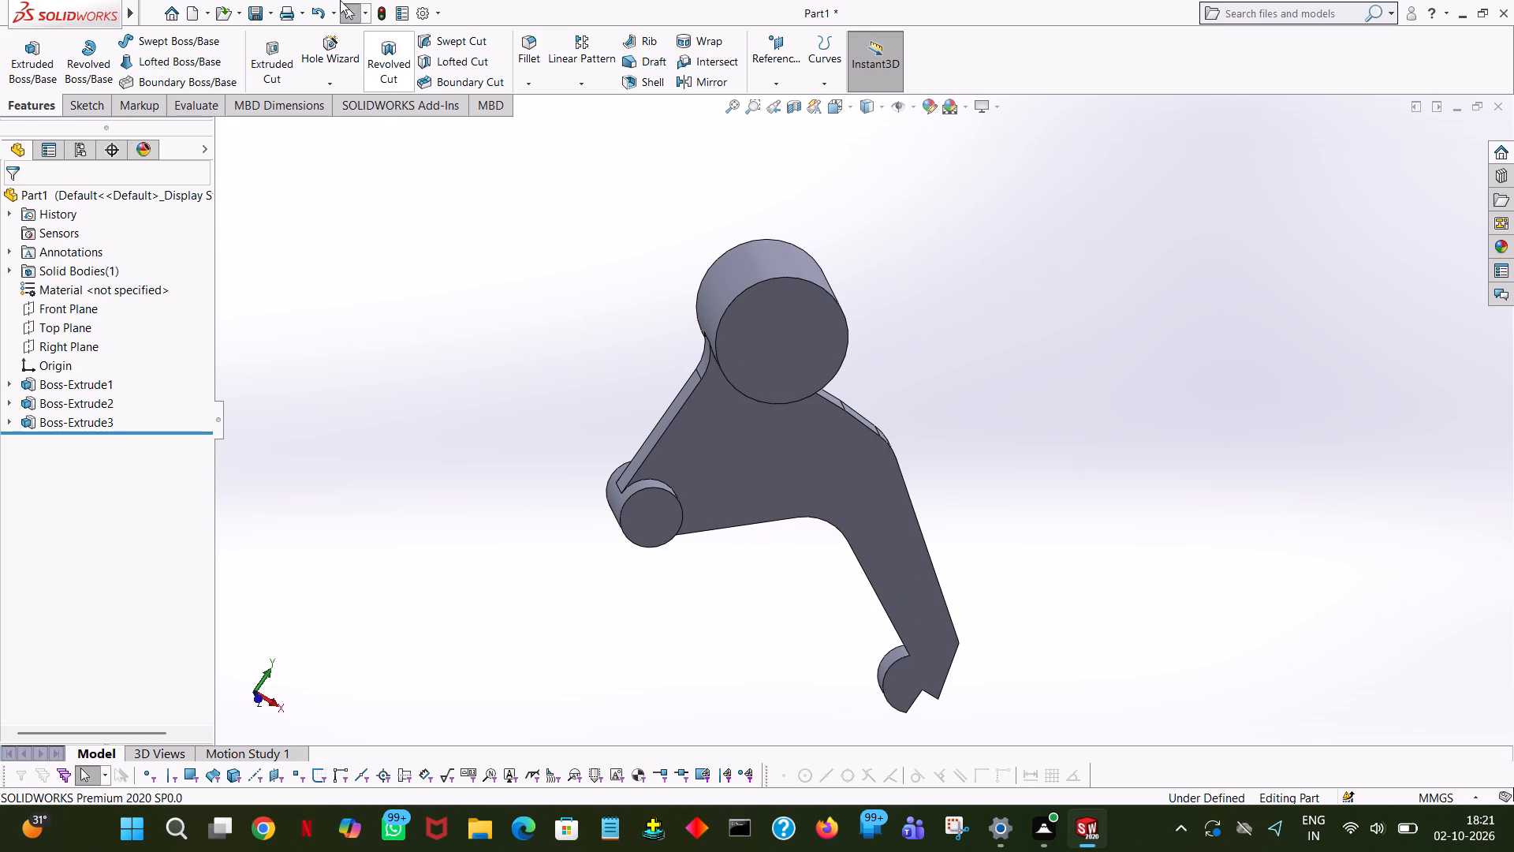
double_click(269, 54)
click(647, 507)
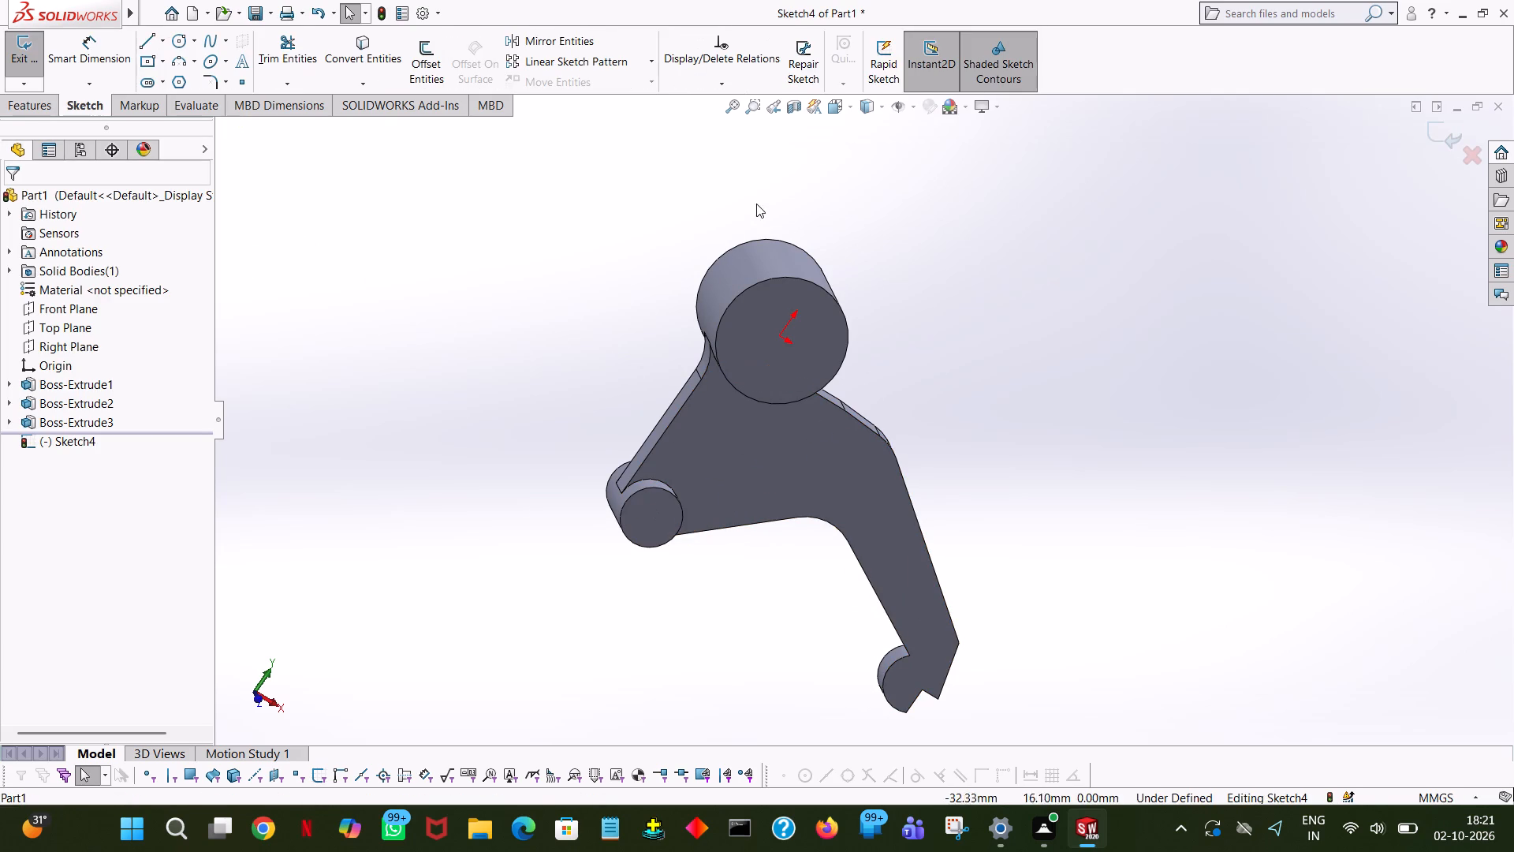
click(855, 103)
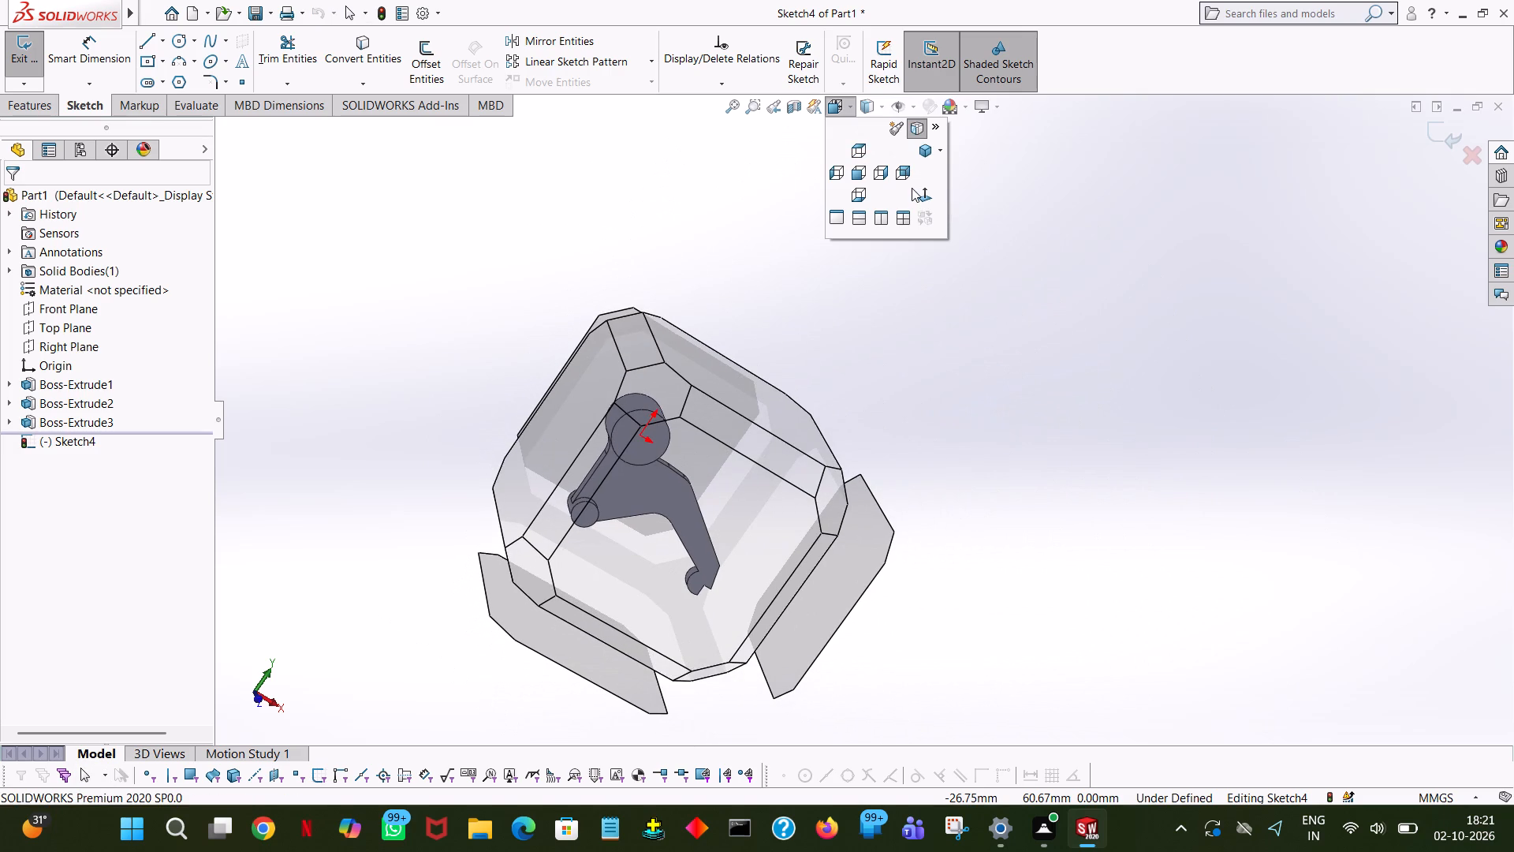
click(925, 195)
click(182, 36)
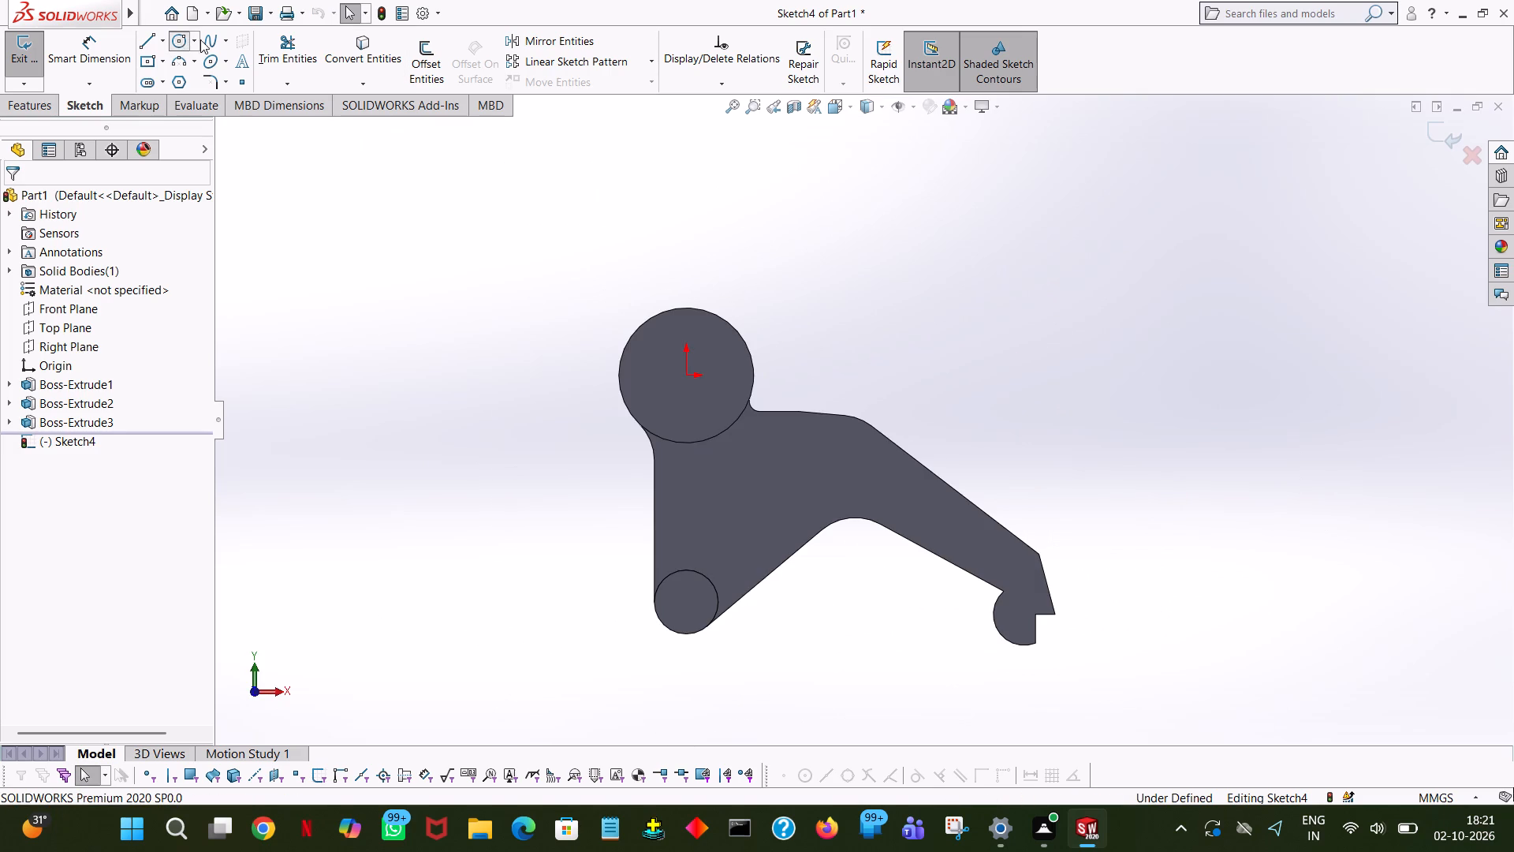
click(688, 603)
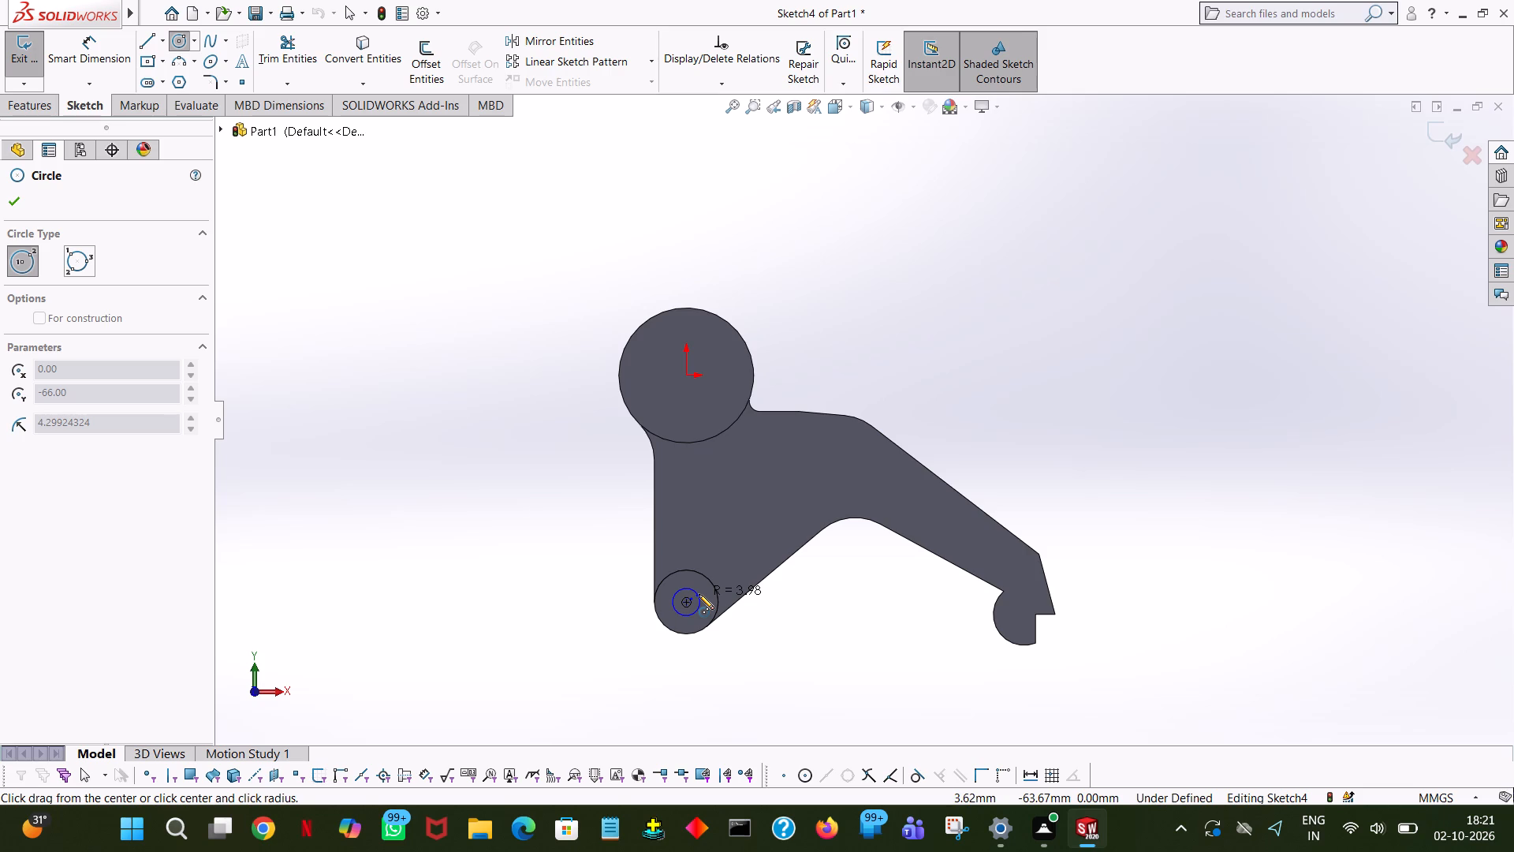
click(699, 594)
key(6)
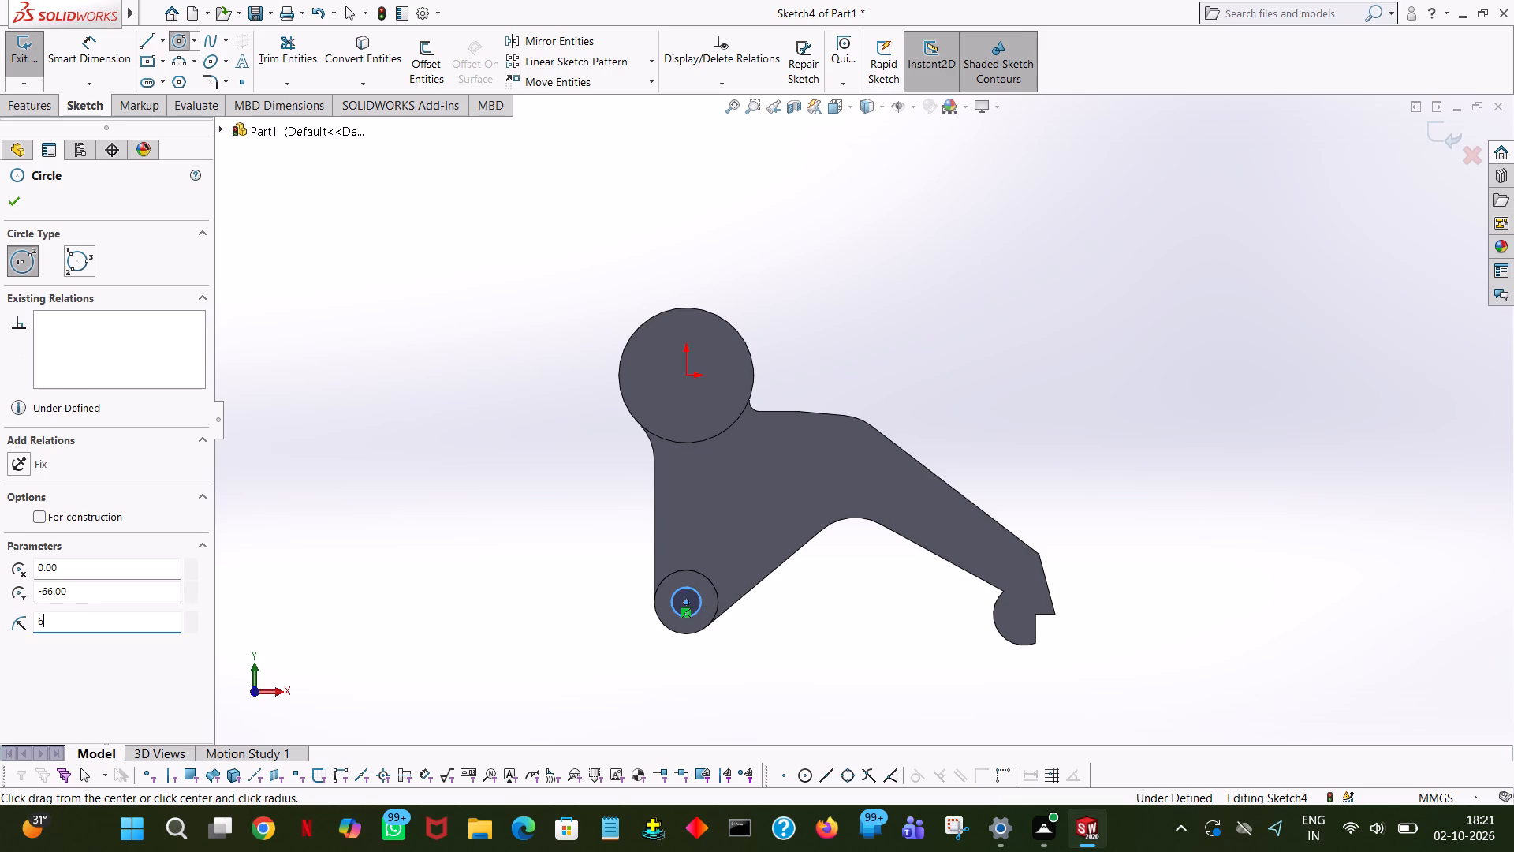
key(Return)
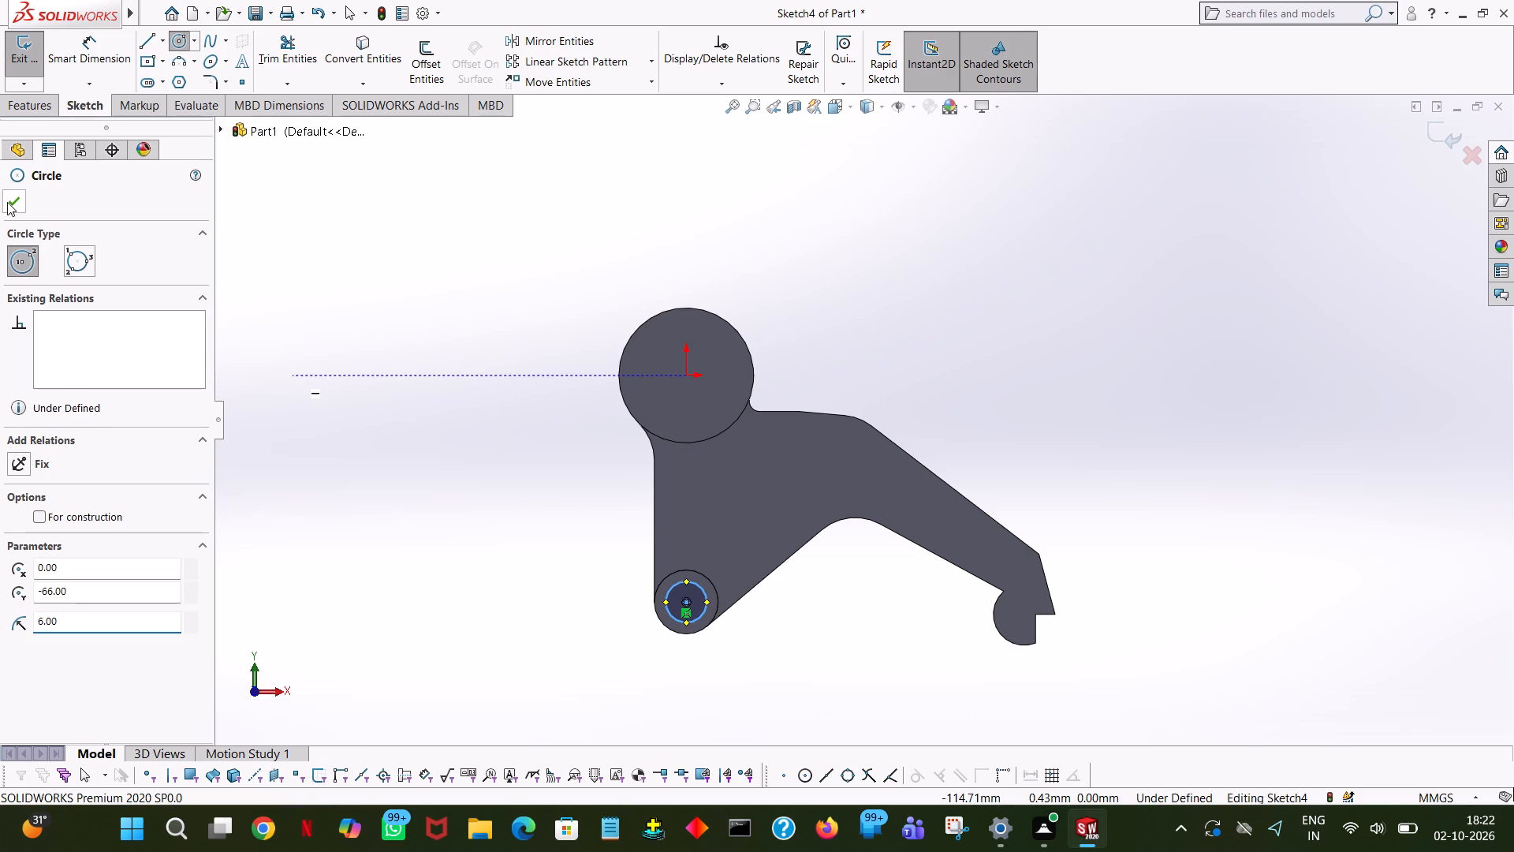
click(7, 202)
Cut the 6 mm radius circle through the lower-end boss with a Blind depth of 40.20 mm.
click(43, 114)
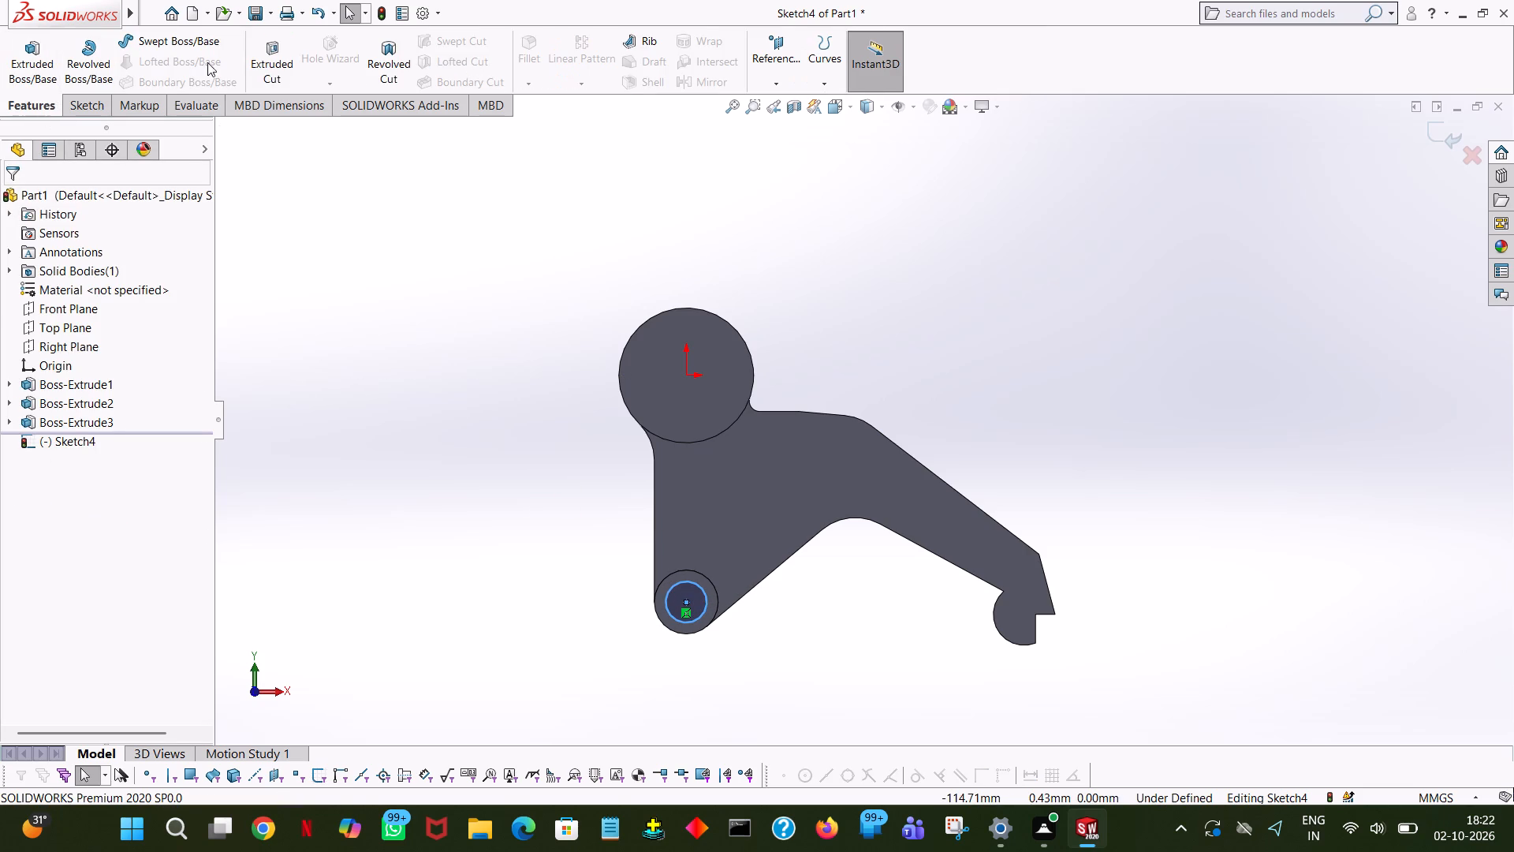
click(259, 64)
middle_drag(821, 310, 694, 353)
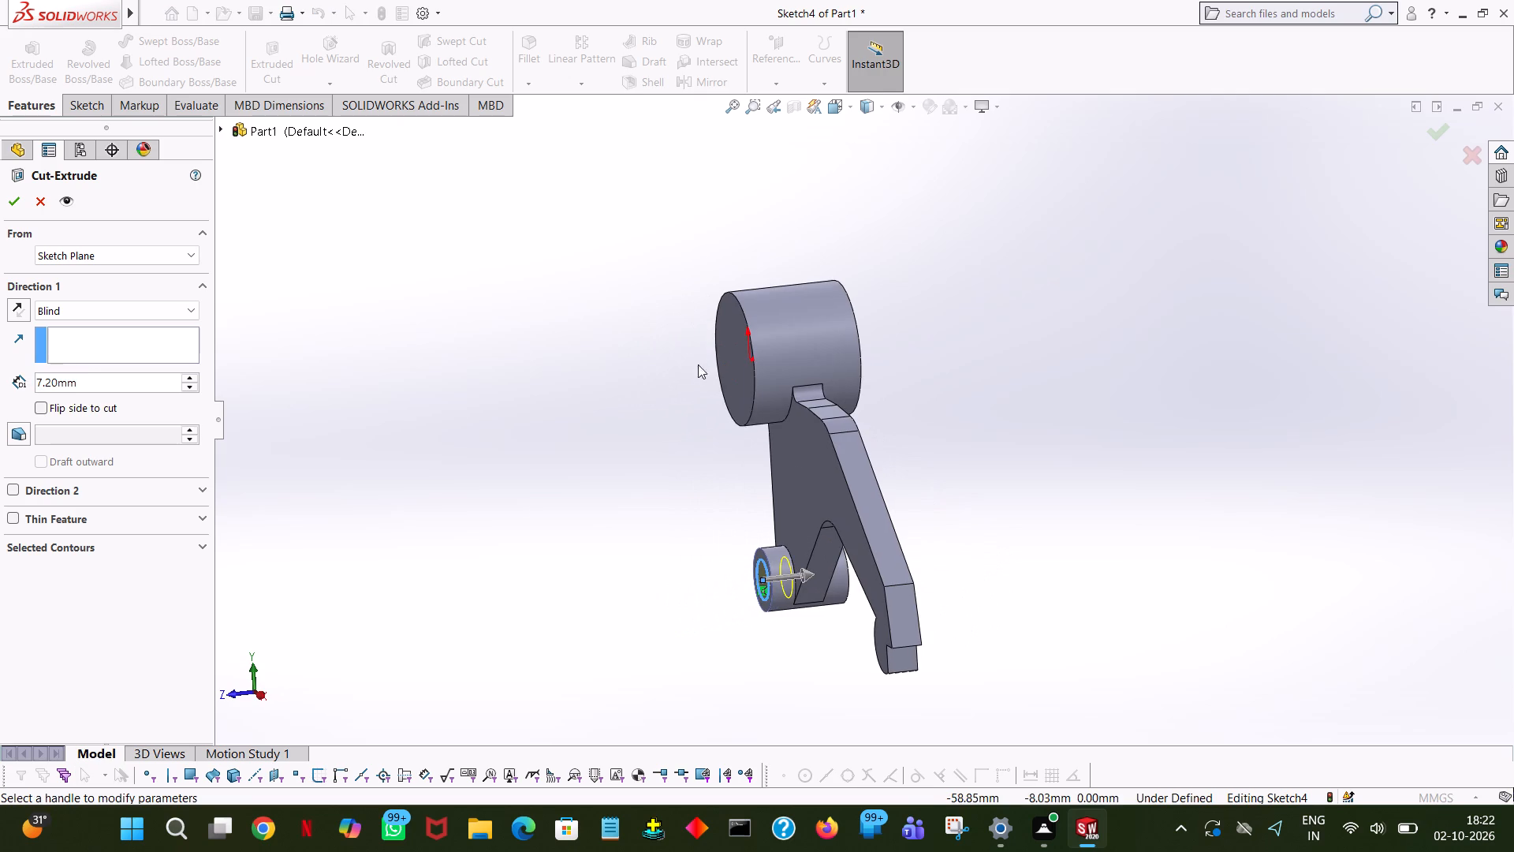
drag(811, 574, 879, 564)
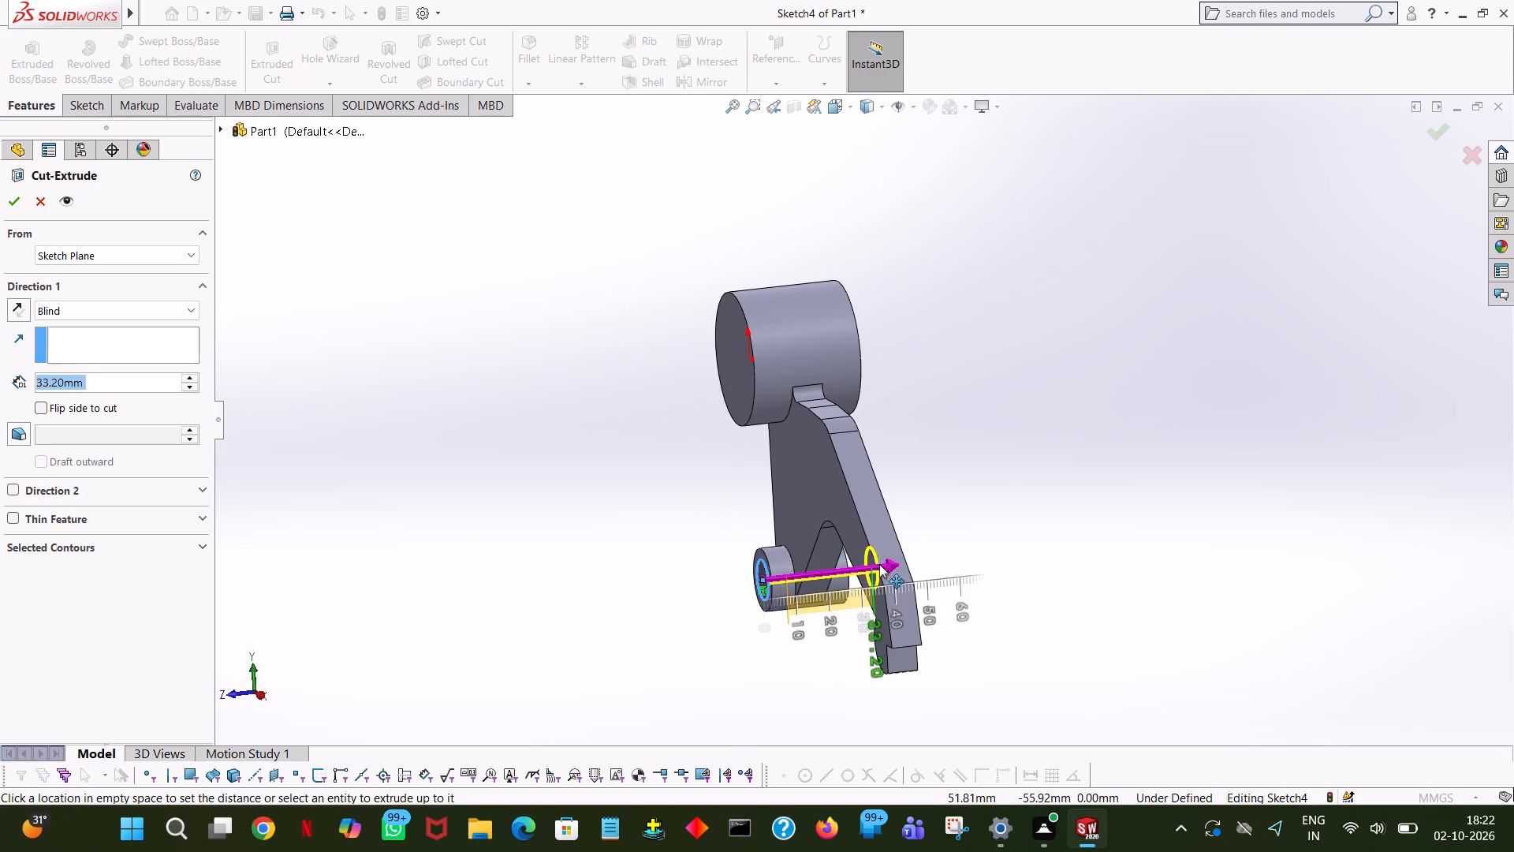
drag(879, 564, 896, 561)
click(24, 204)
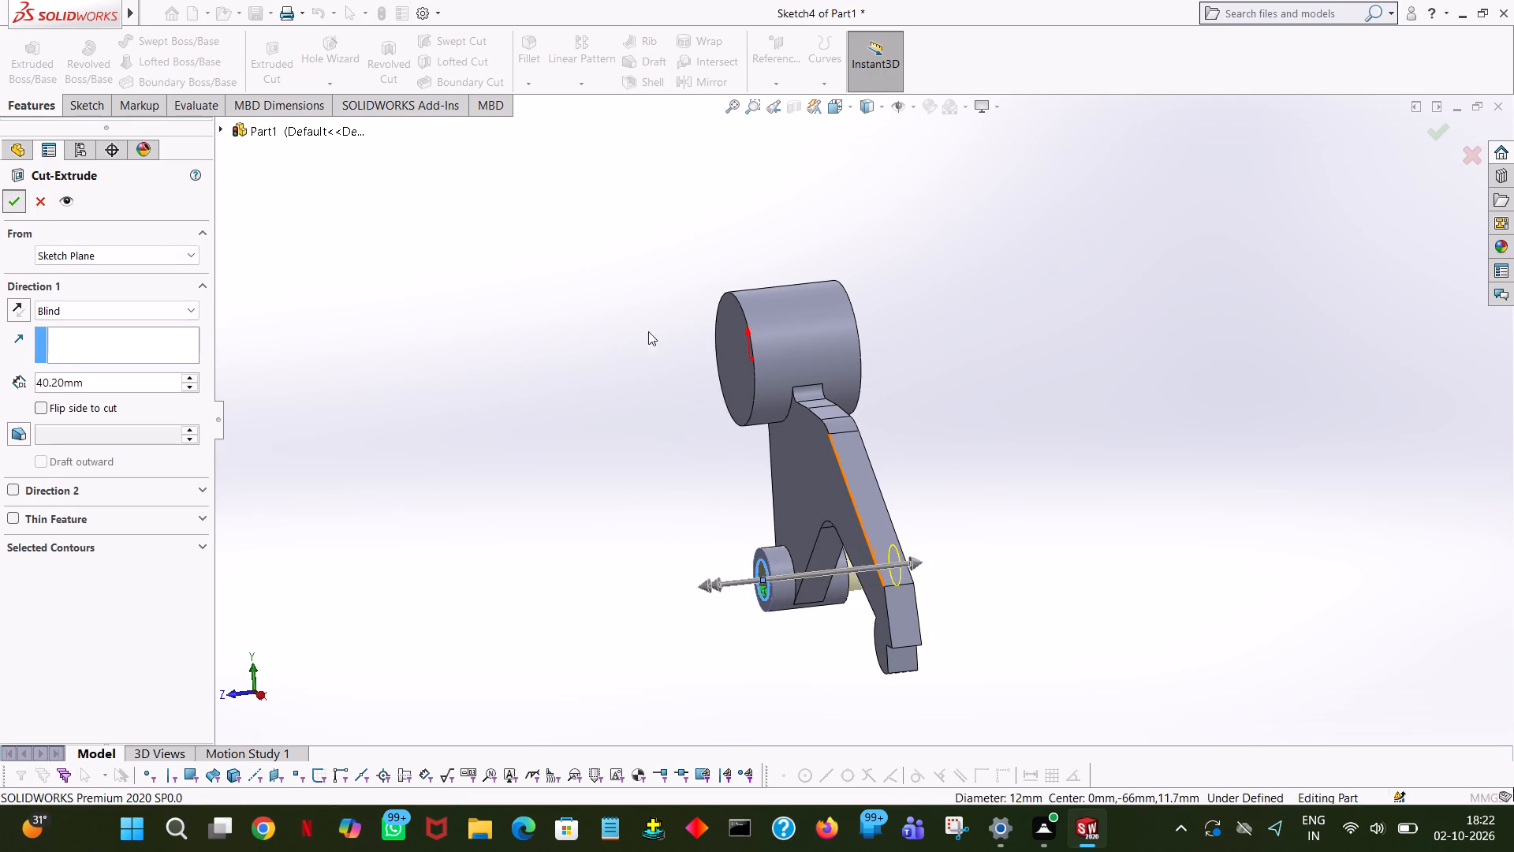
click(563, 332)
Start an extruded cut on the large boss's flat end face and sketch a circle of 12 mm radius at its centre.
middle_drag(726, 317, 878, 287)
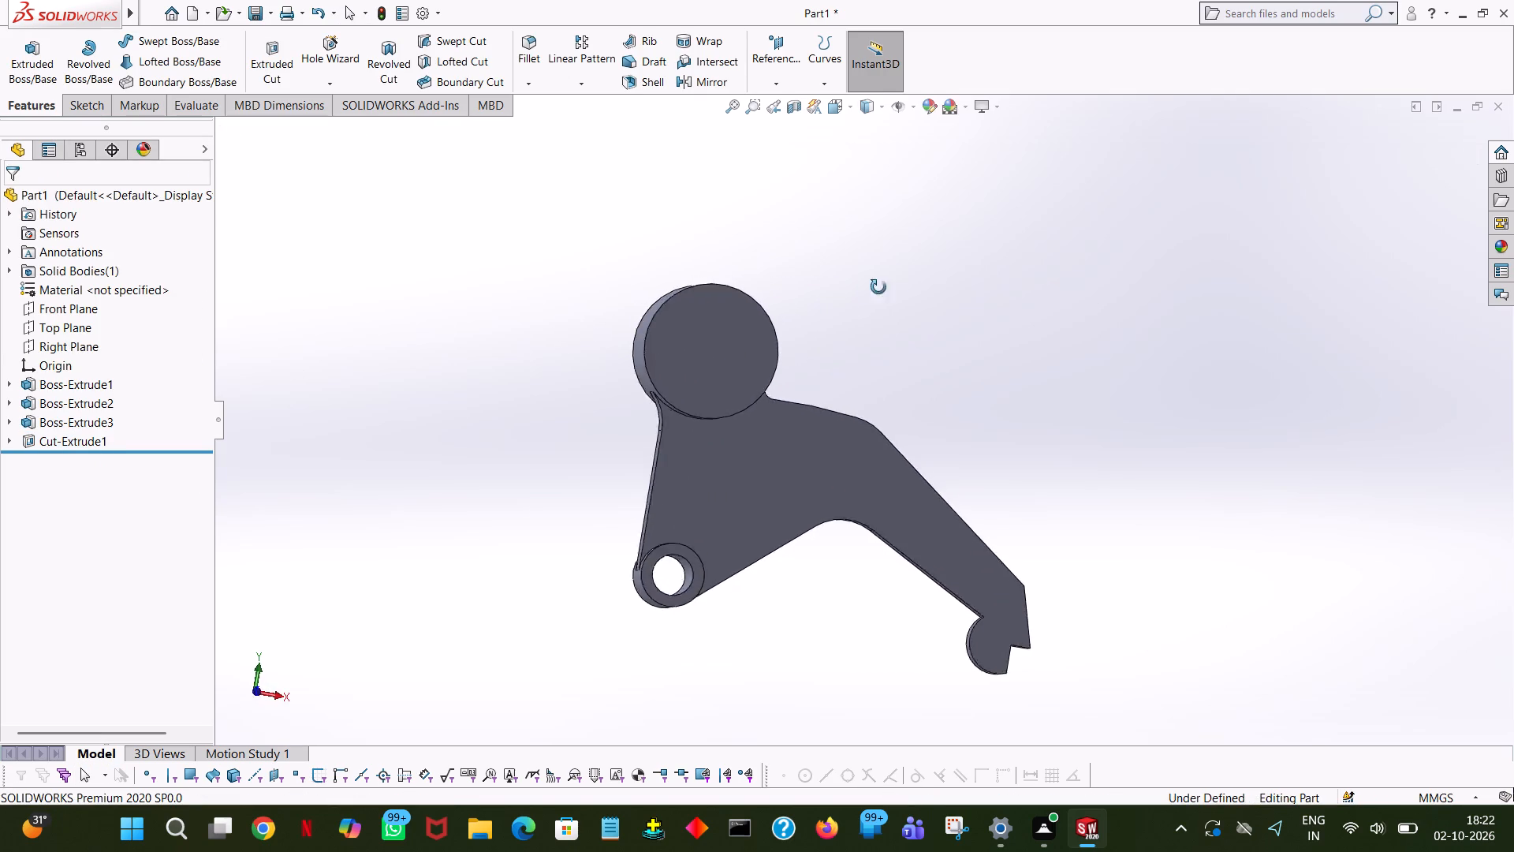
middle_drag(878, 287, 1008, 287)
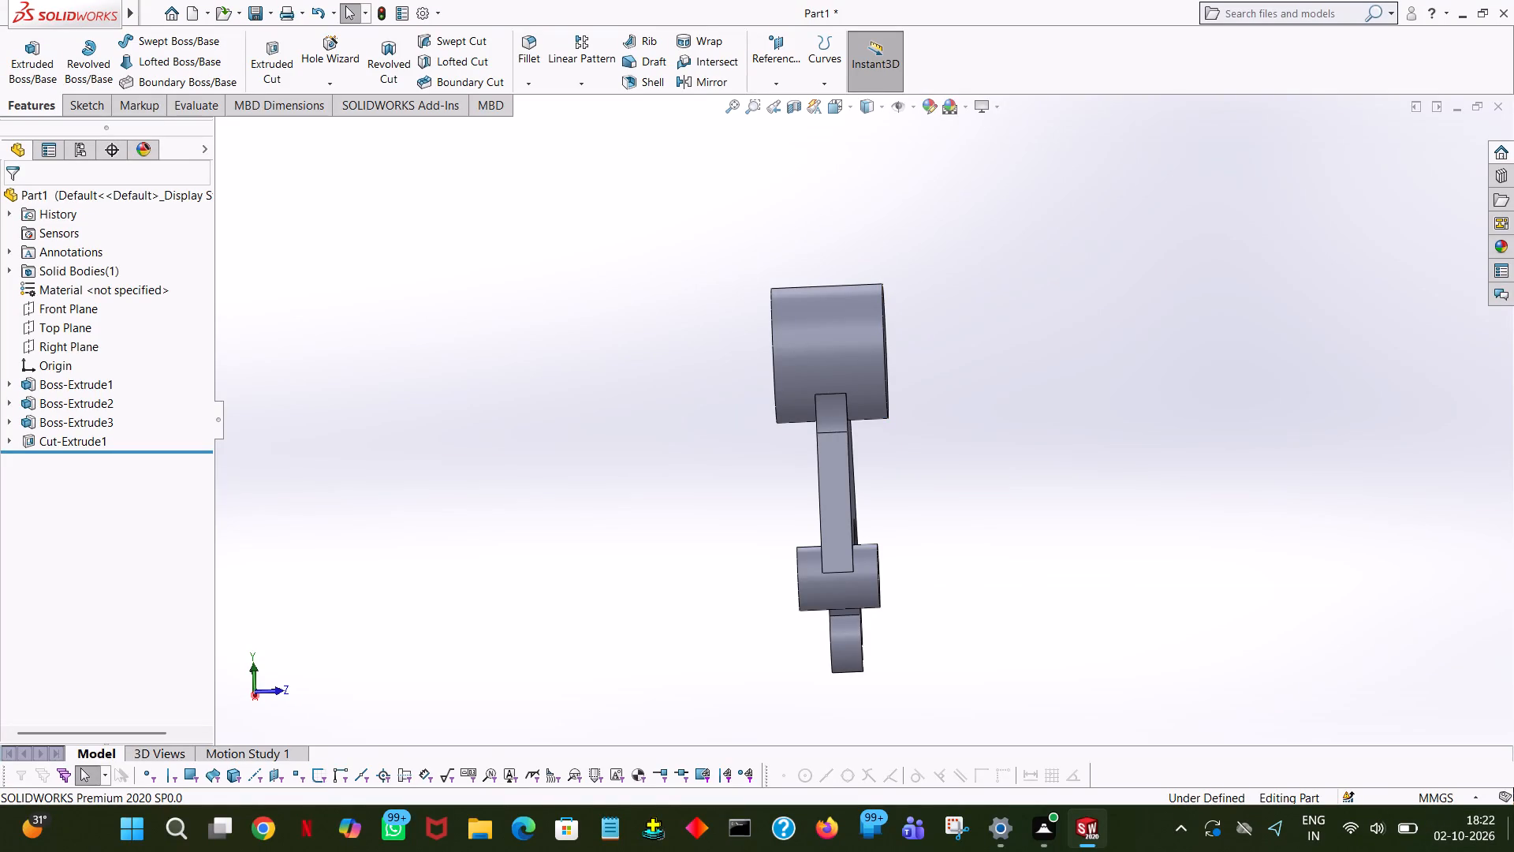
middle_drag(998, 450, 849, 484)
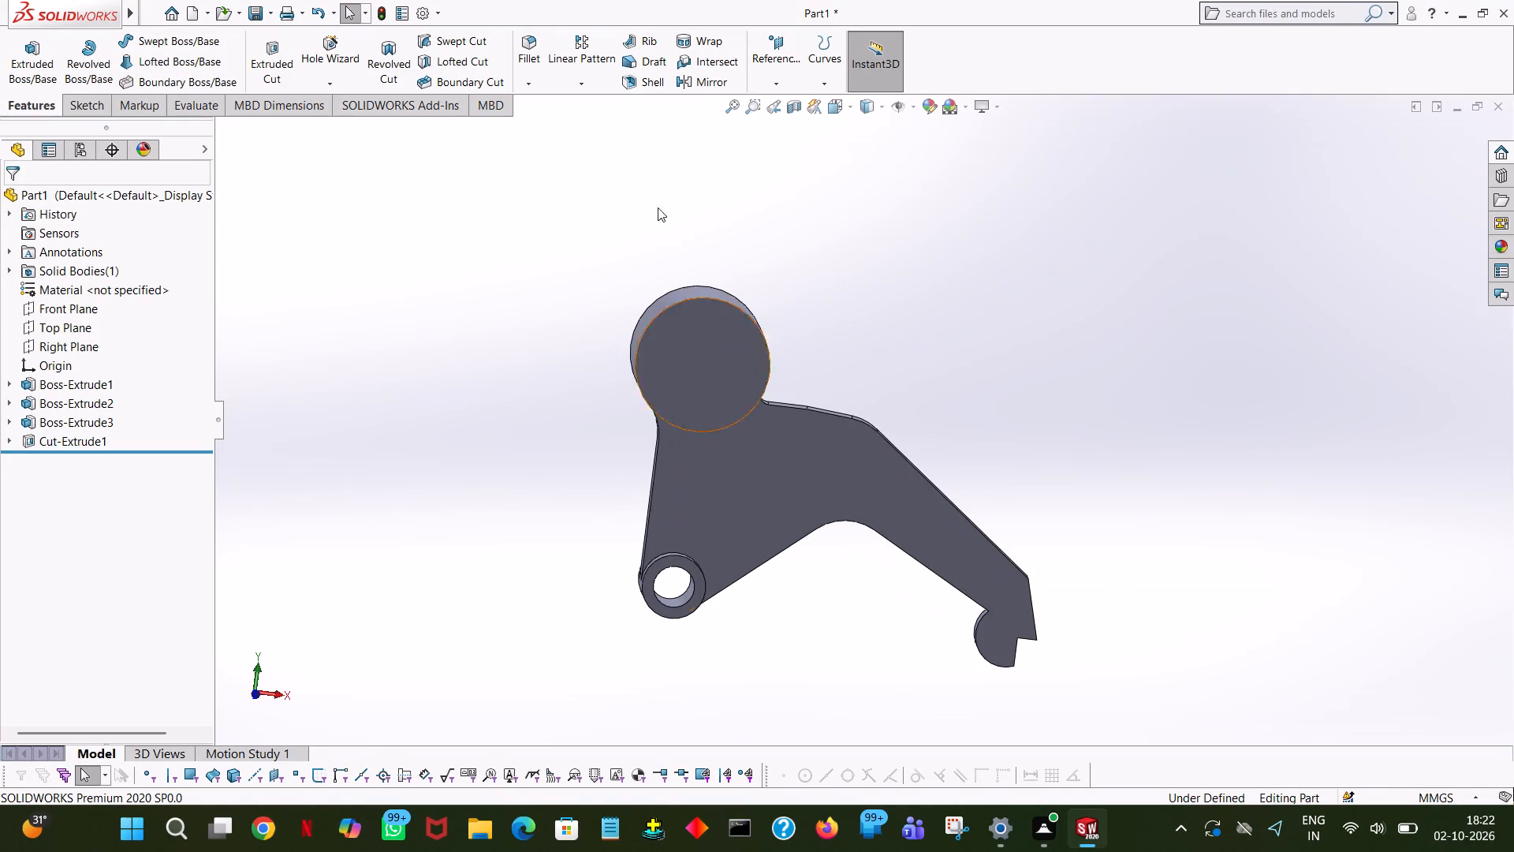
click(285, 56)
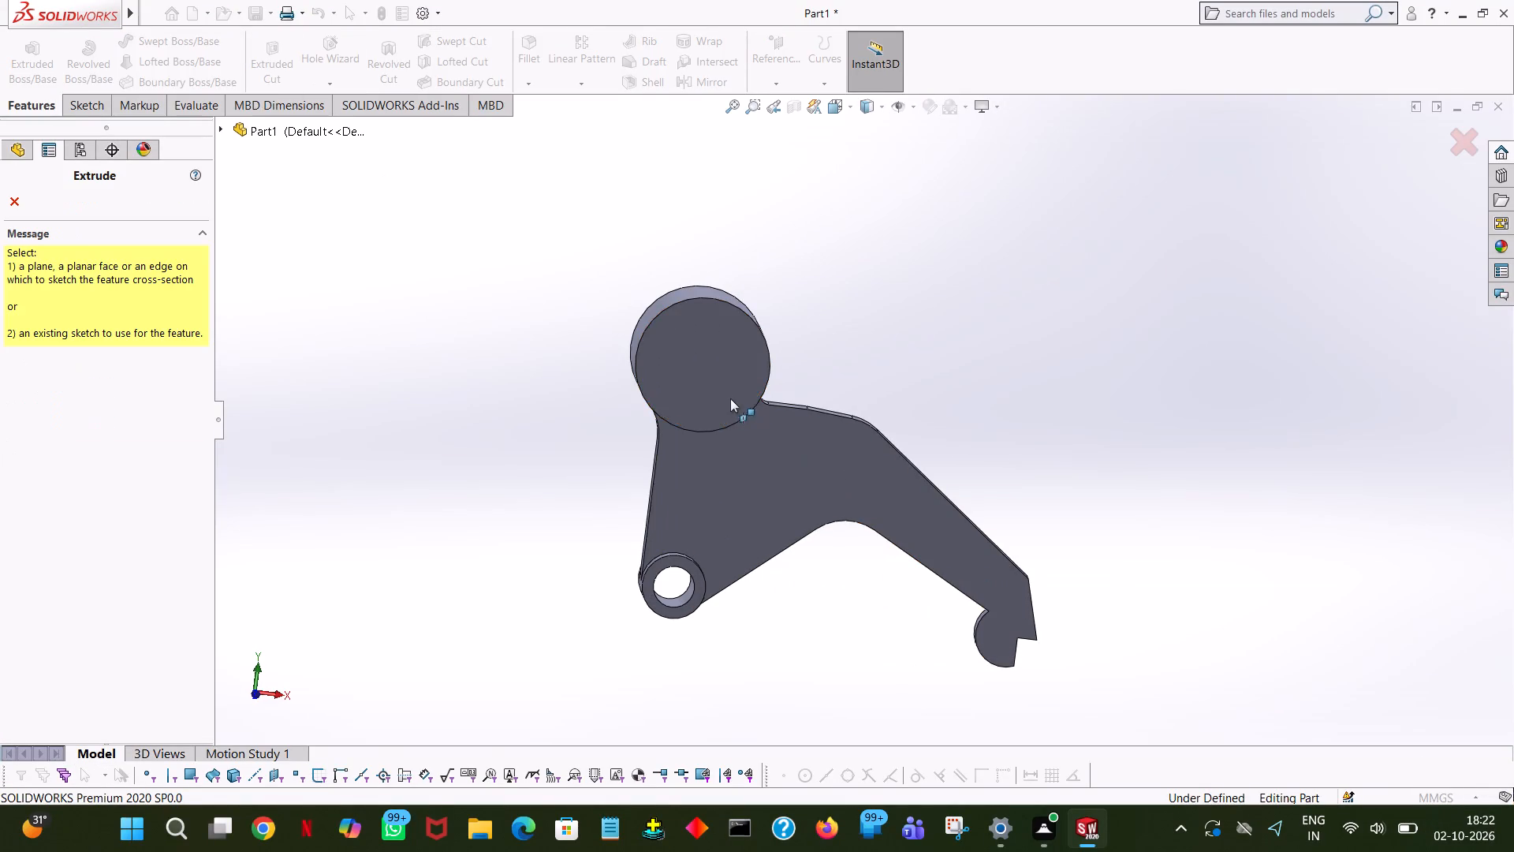
click(729, 386)
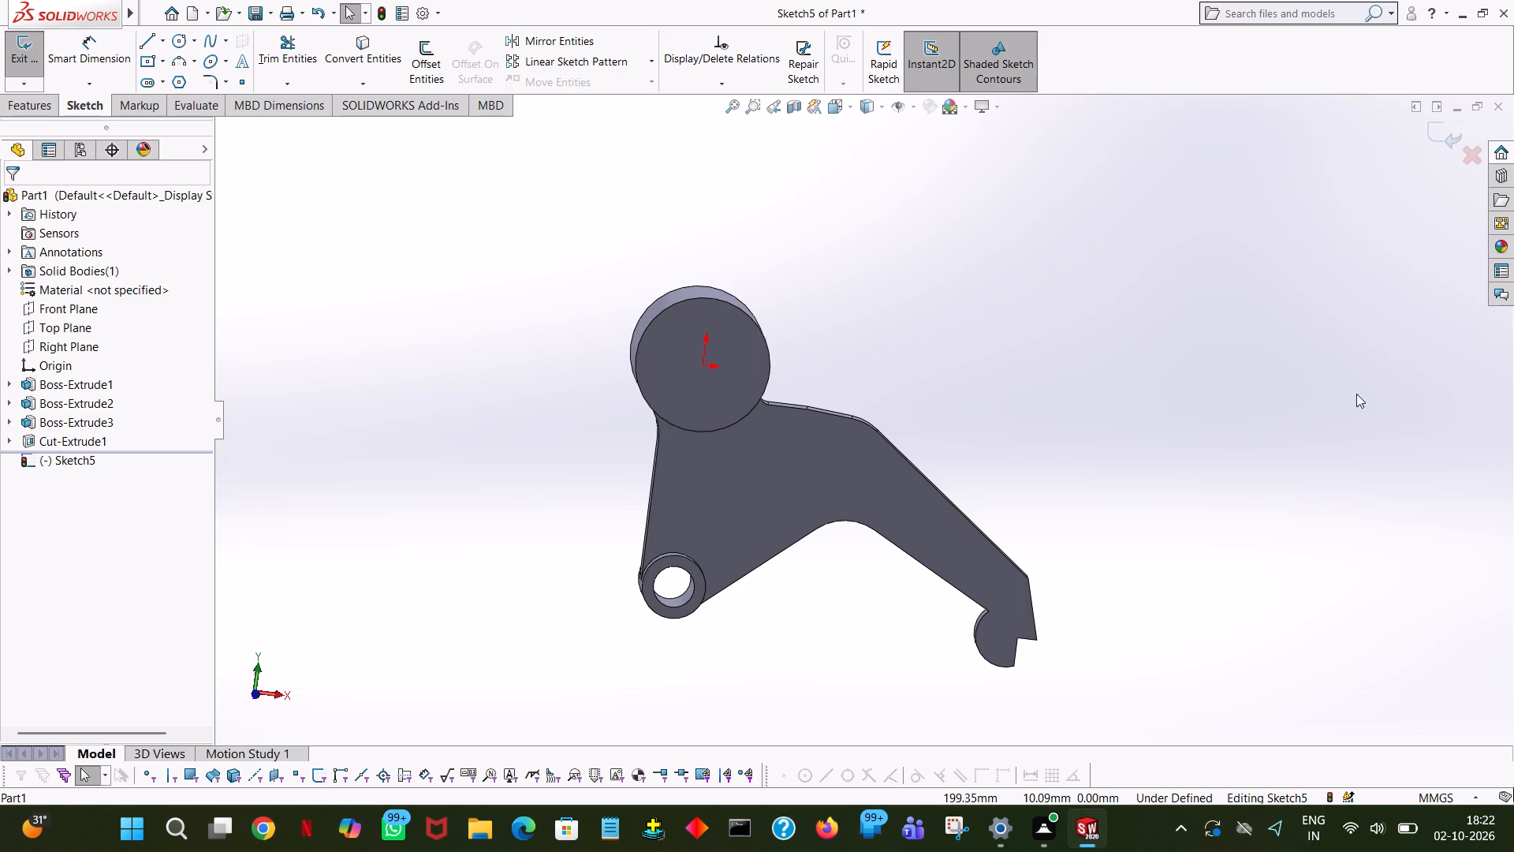
click(177, 43)
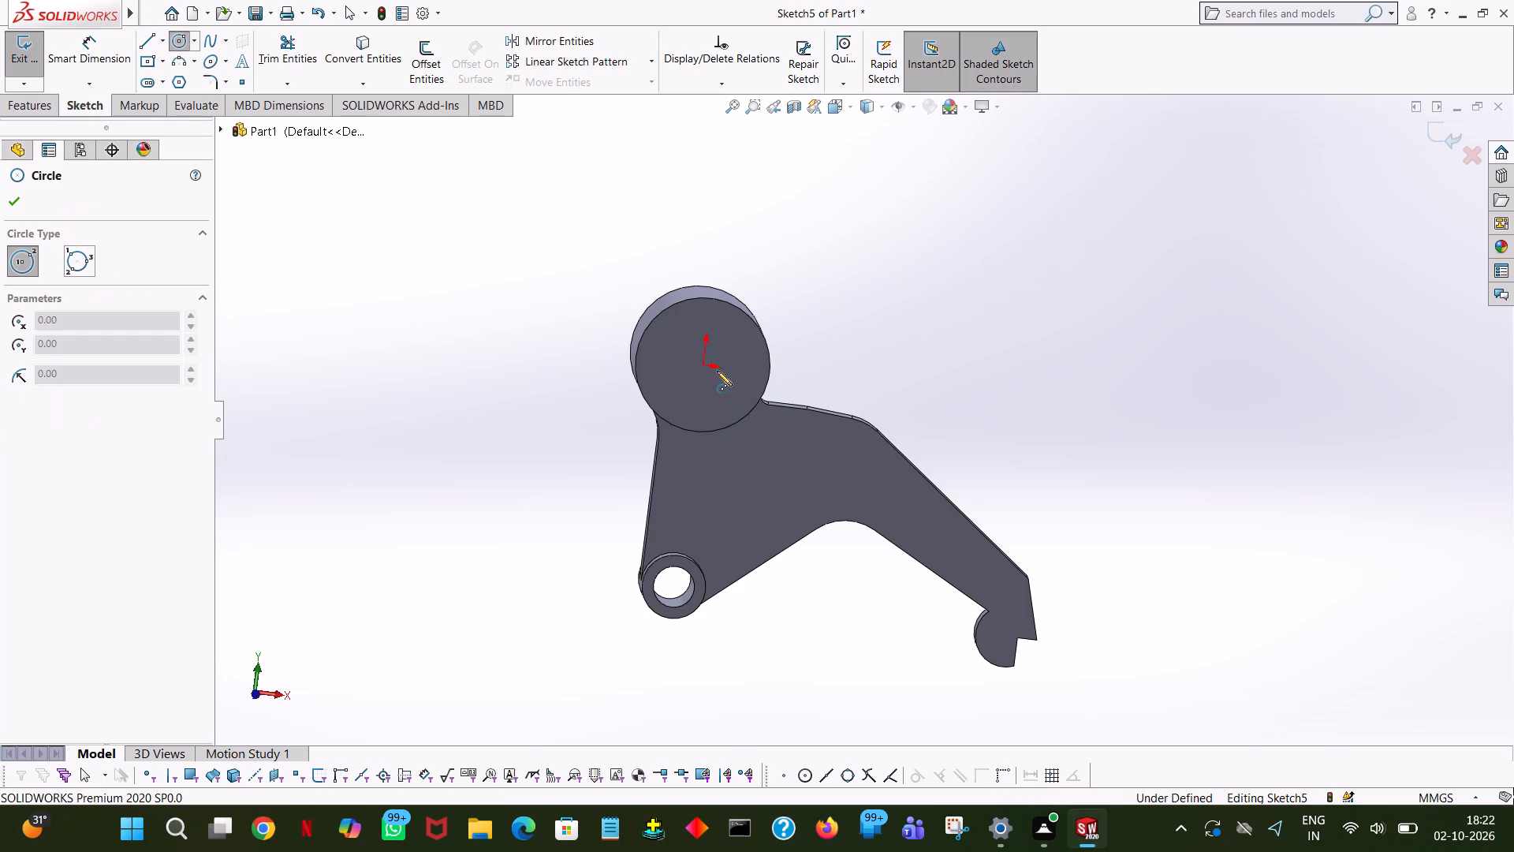
click(701, 365)
click(732, 336)
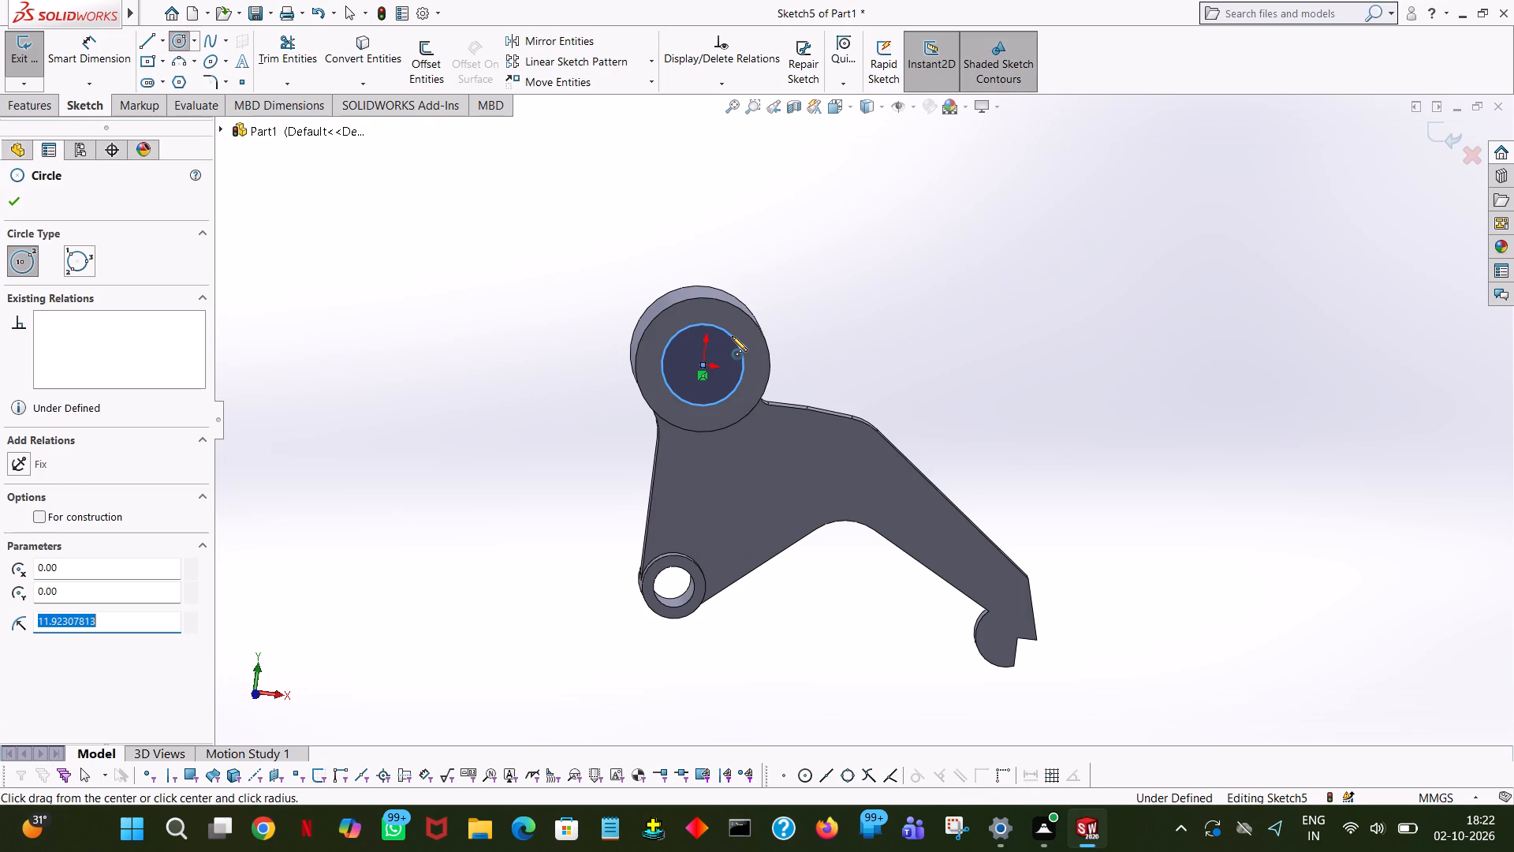
text(12)
key(Return)
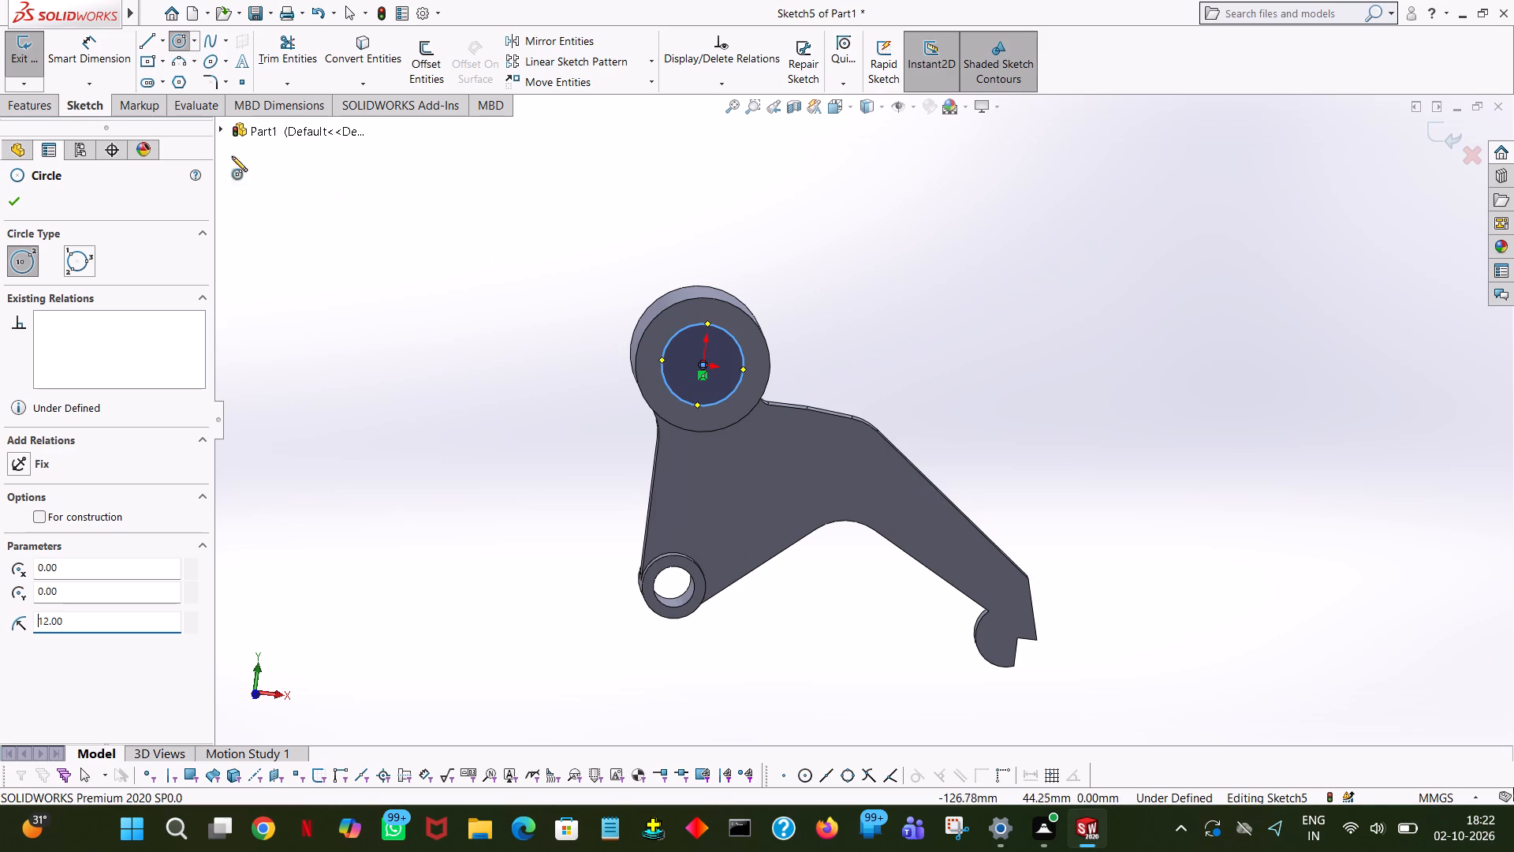
click(1, 198)
click(12, 204)
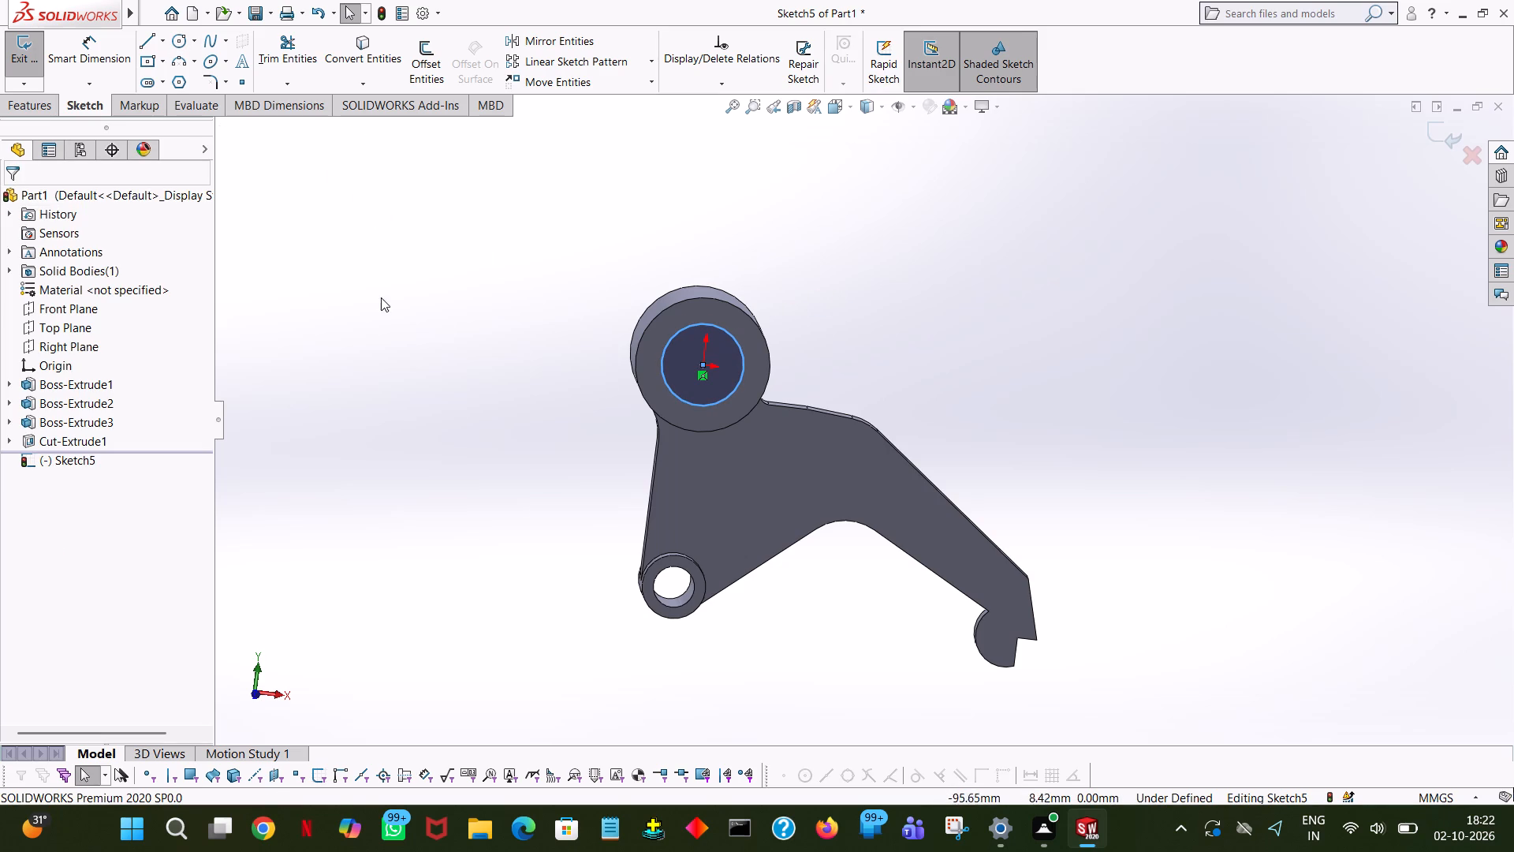
Cut the 12 mm radius circle through the large boss with a Blind depth of 40.20 mm.
middle_drag(381, 297, 360, 222)
click(20, 105)
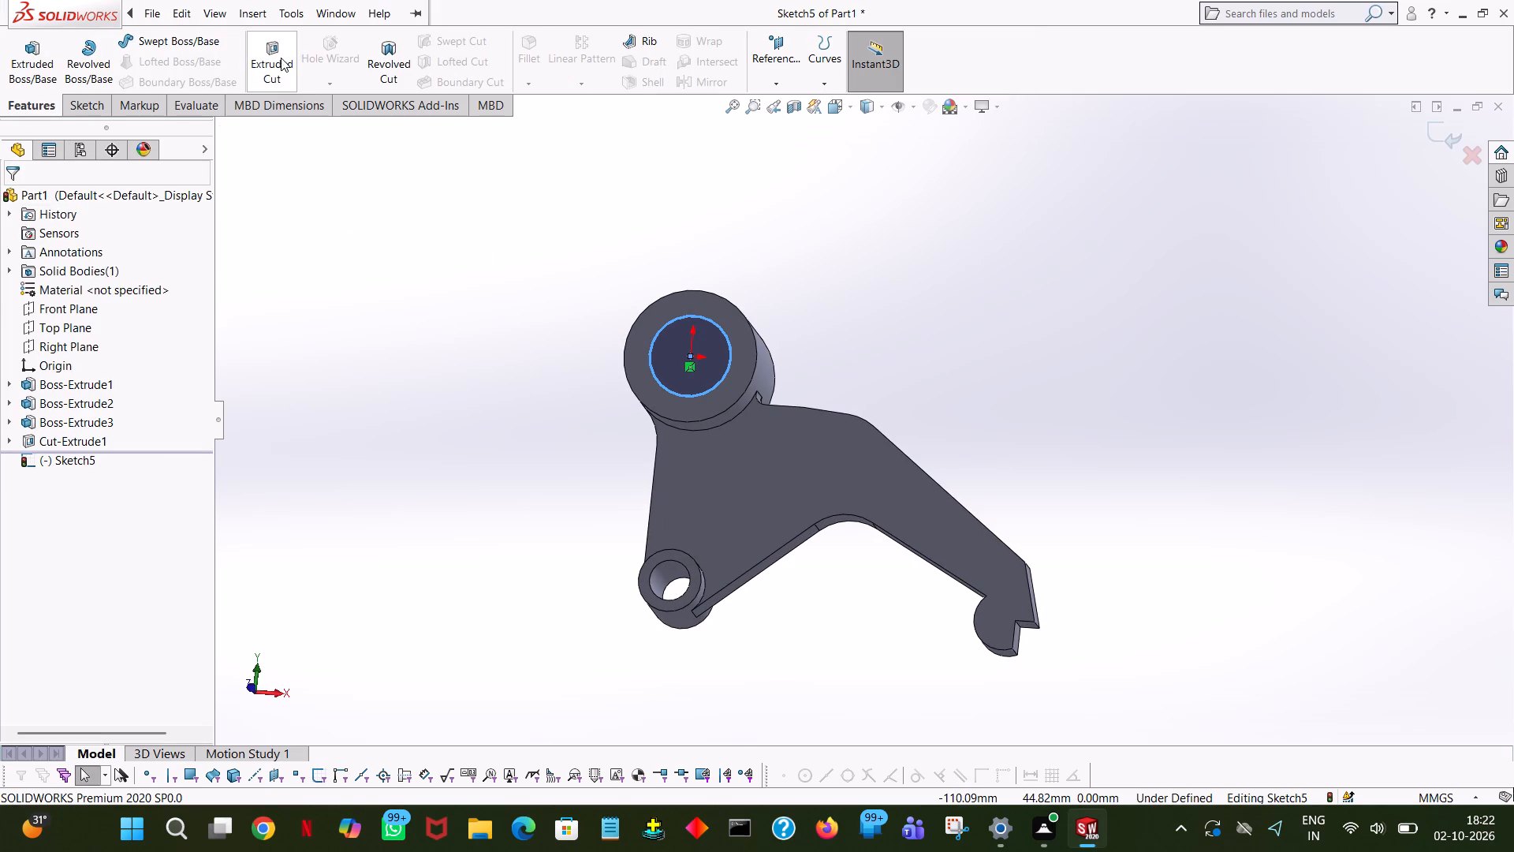
click(285, 56)
middle_drag(1148, 468, 1021, 620)
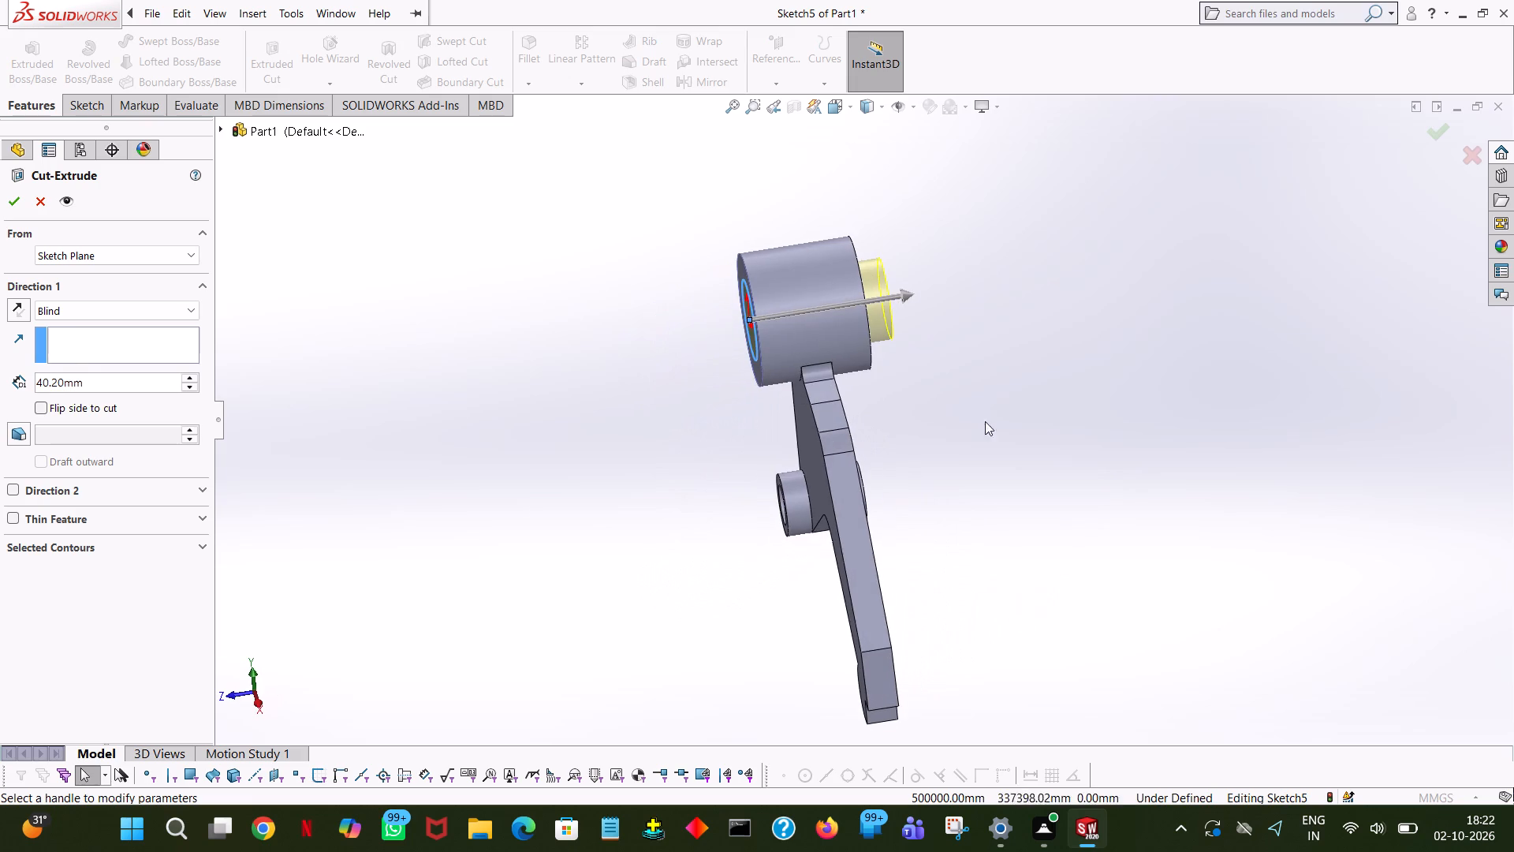
click(6, 203)
click(1108, 458)
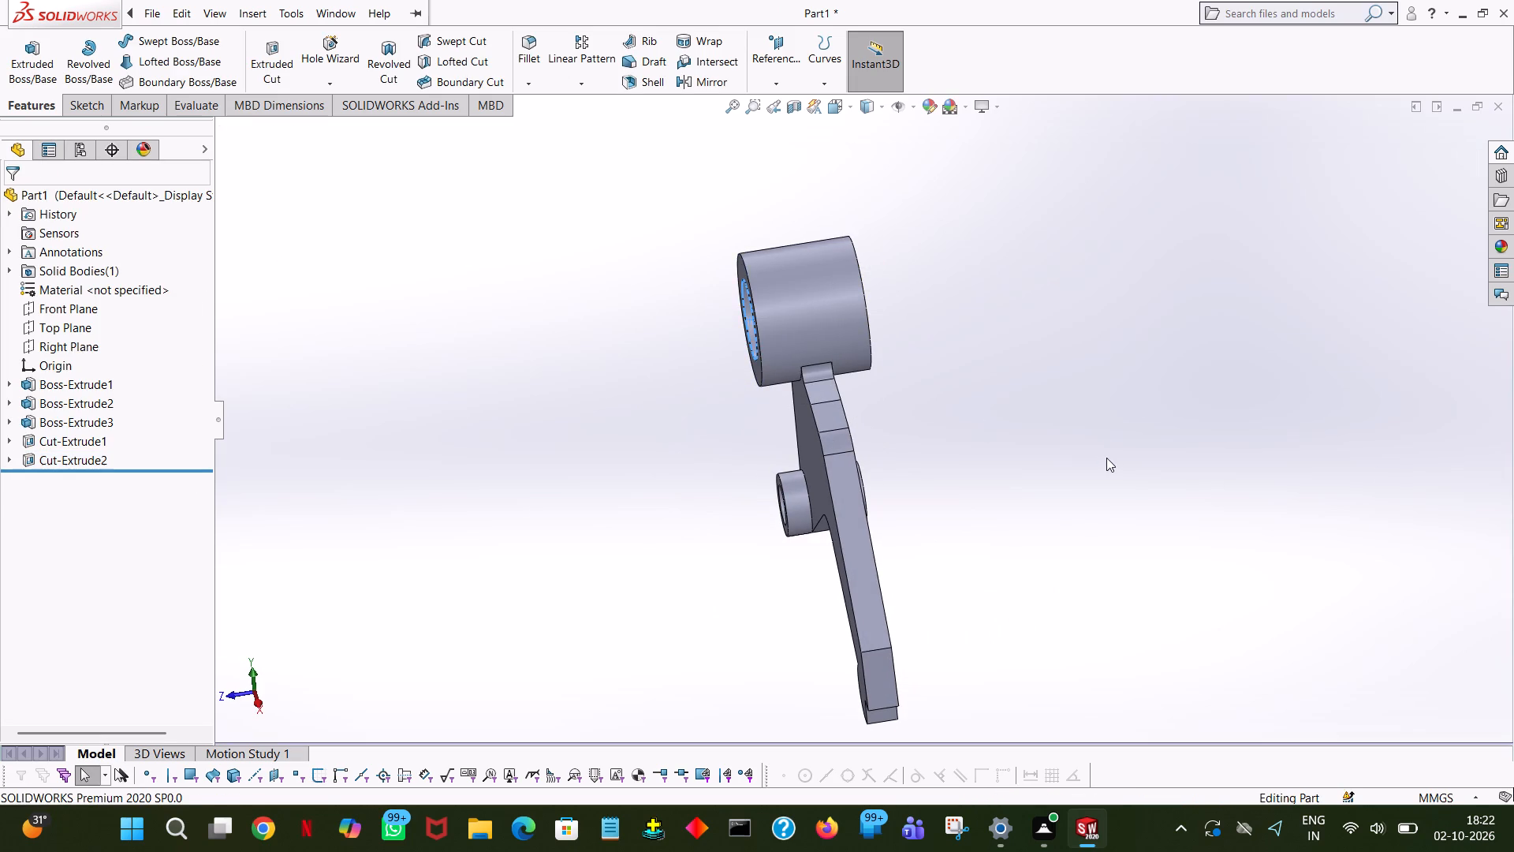
middle_drag(1106, 458, 1236, 376)
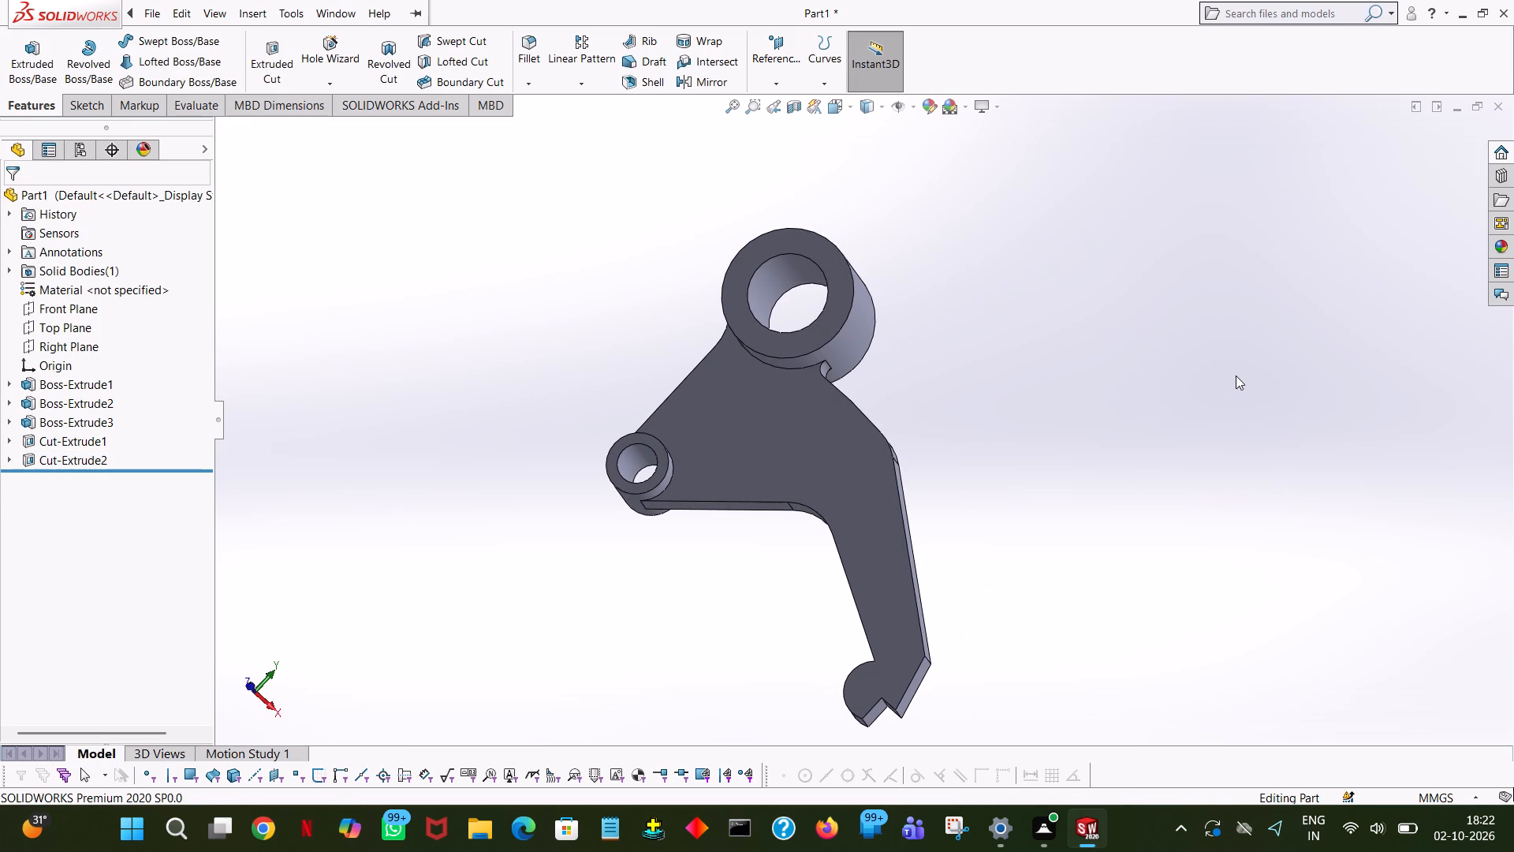
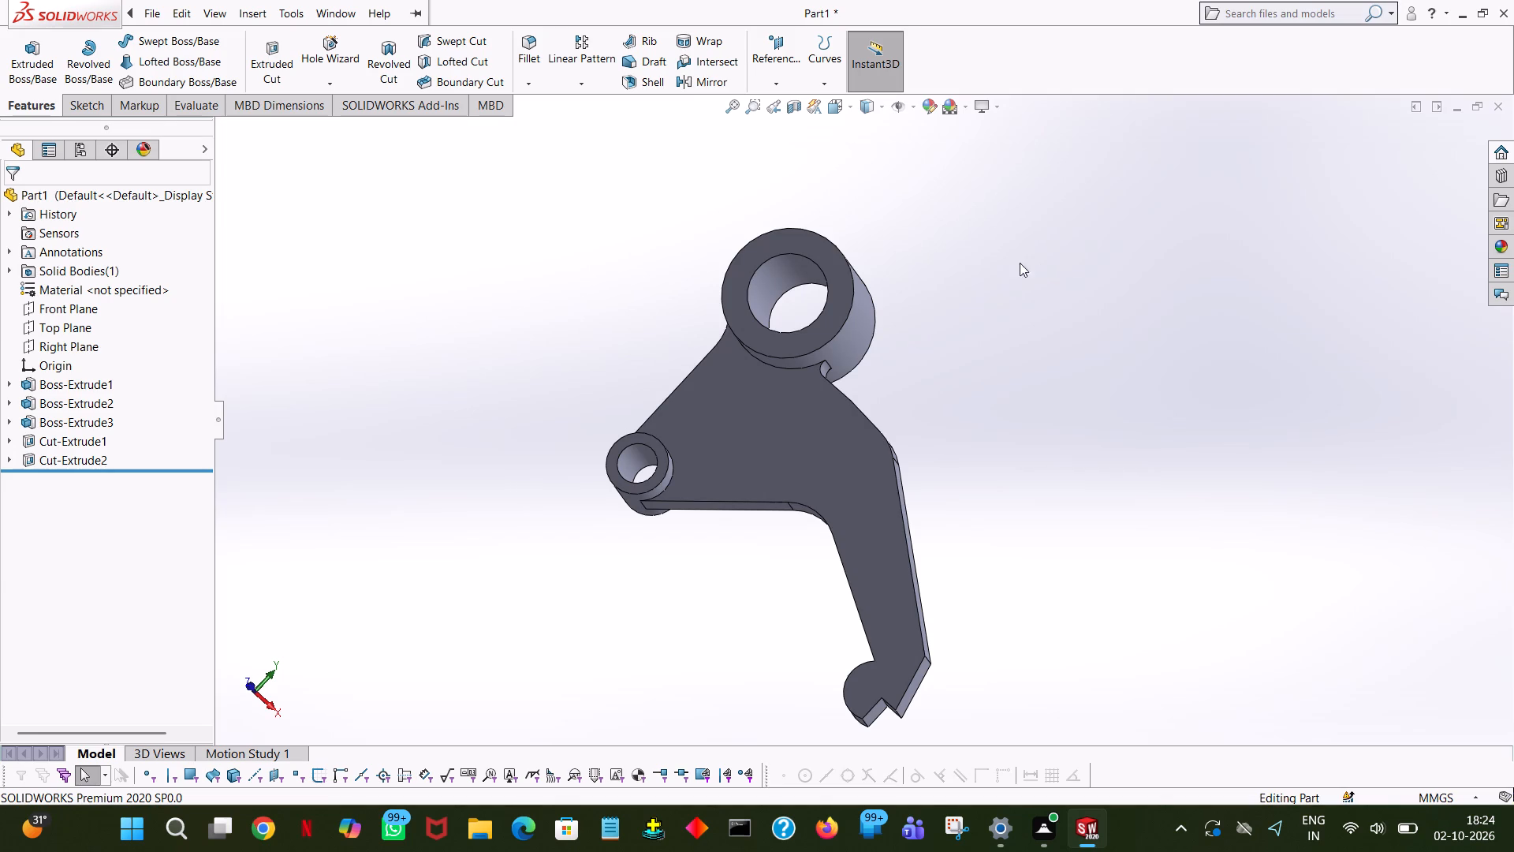
Create a reference plane parallel to the Top Plane, offset upward by 39.3/2 (19.65 mm).
middle_drag(993, 294, 803, 60)
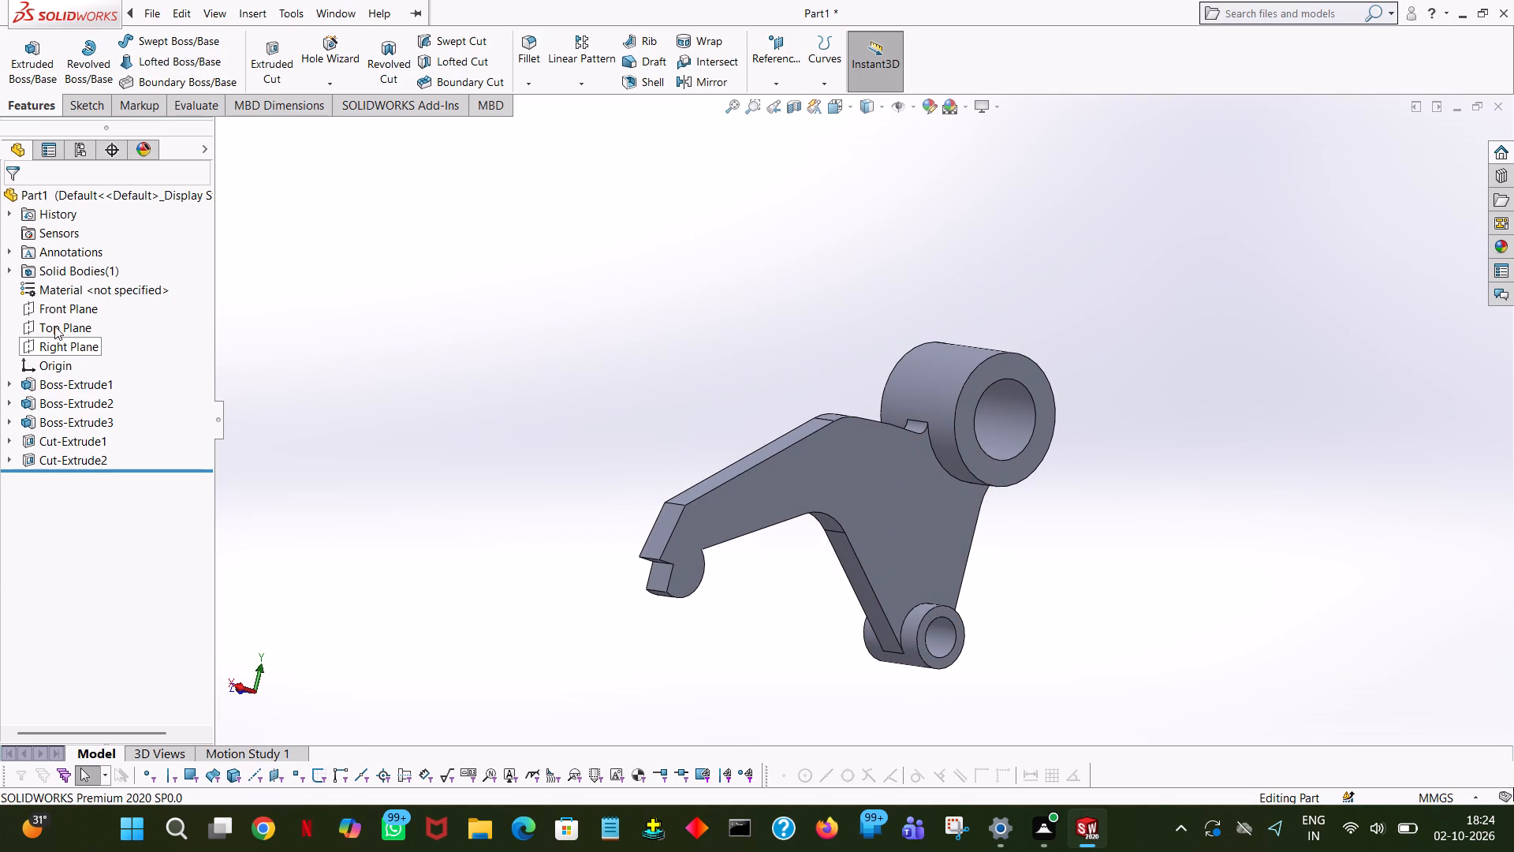
click(54, 323)
middle_drag(284, 272, 194, 226)
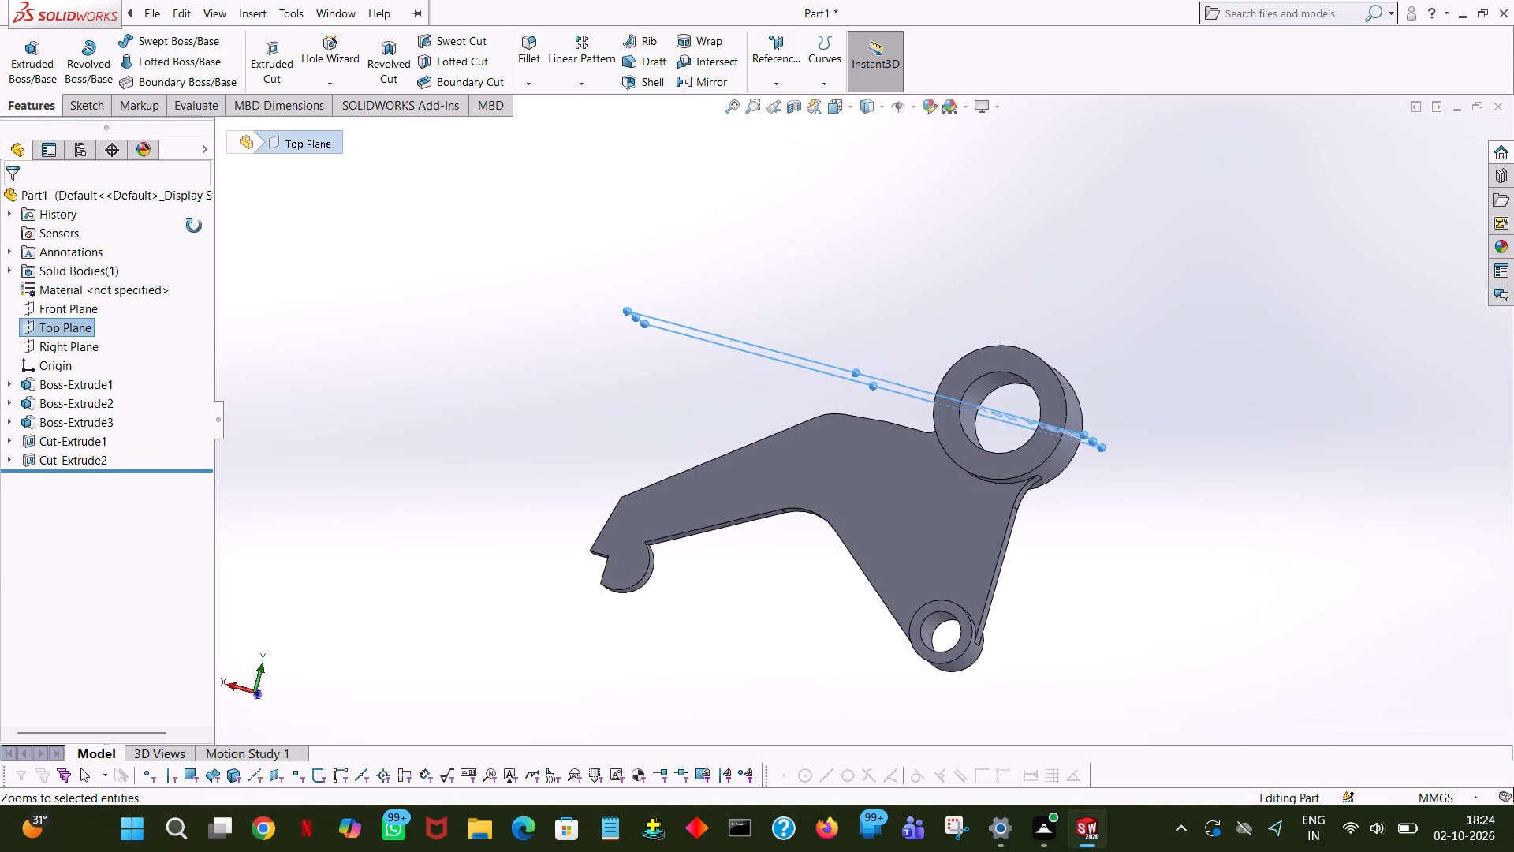
middle_drag(194, 226, 195, 270)
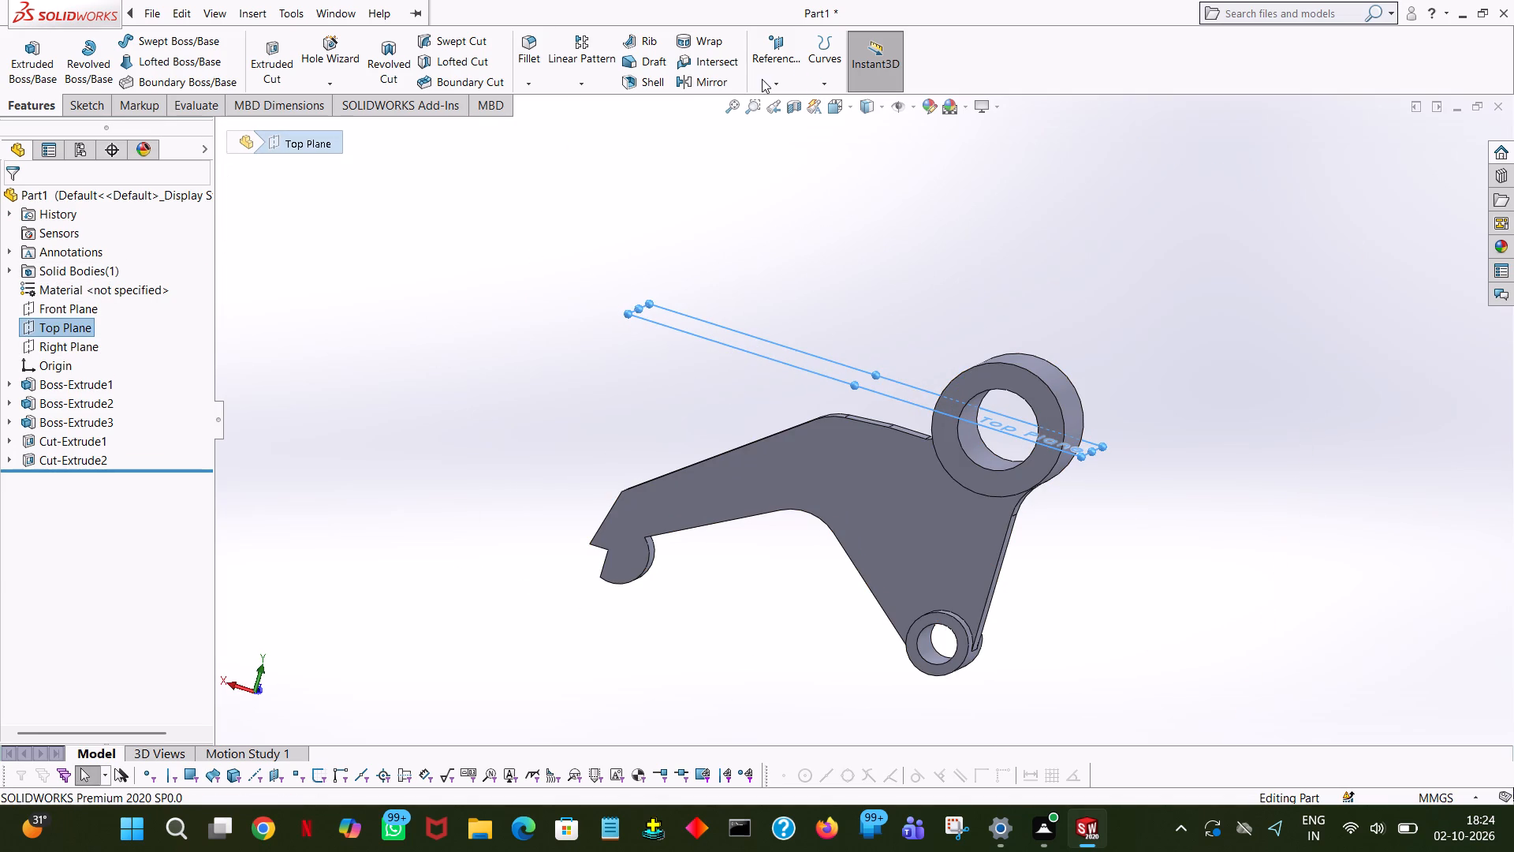
click(785, 80)
click(791, 97)
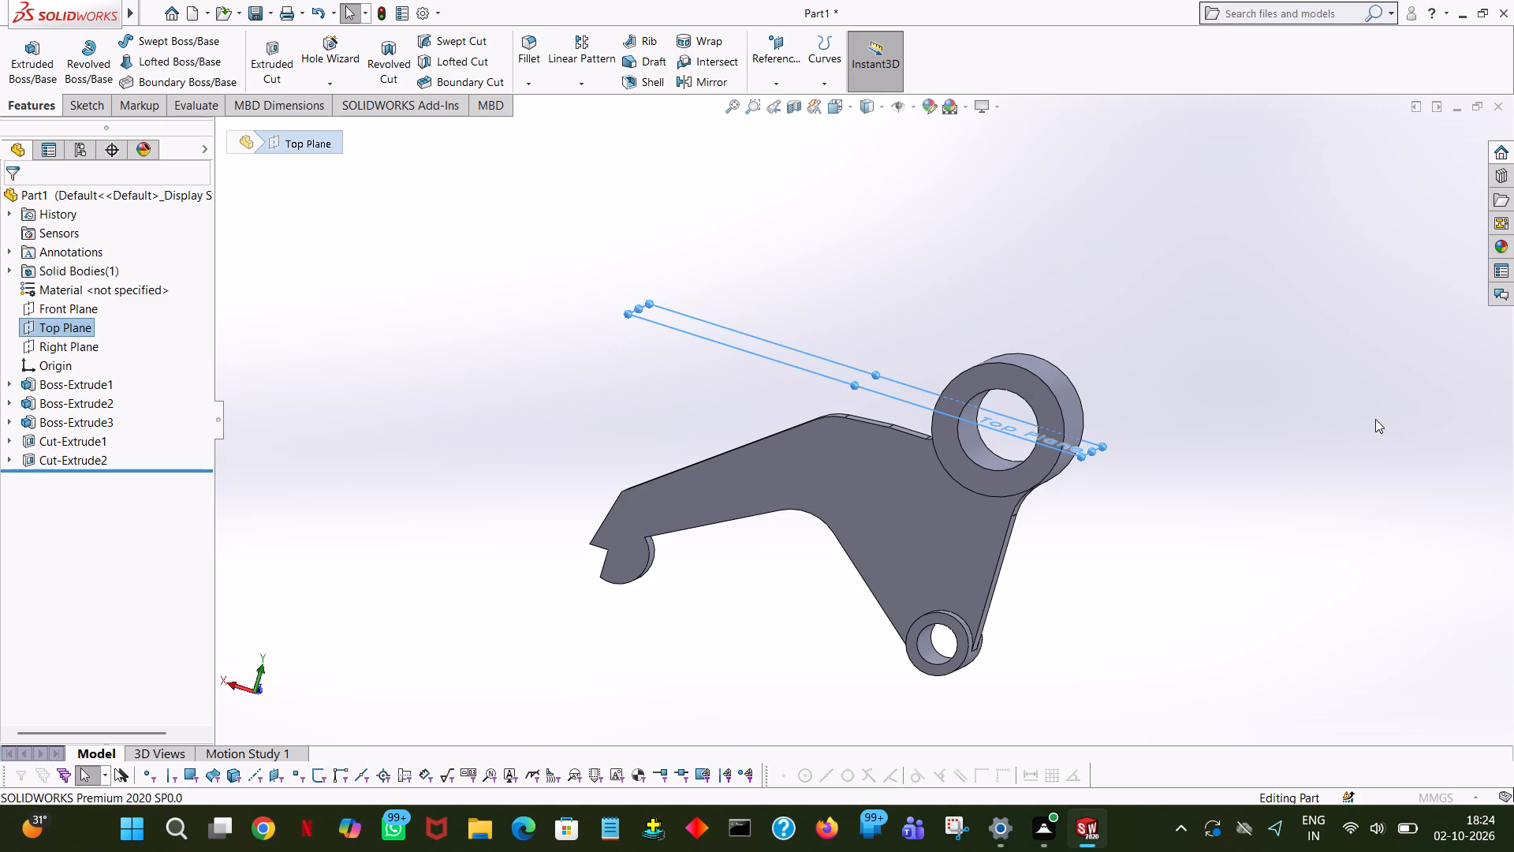
middle_drag(1318, 414, 1286, 332)
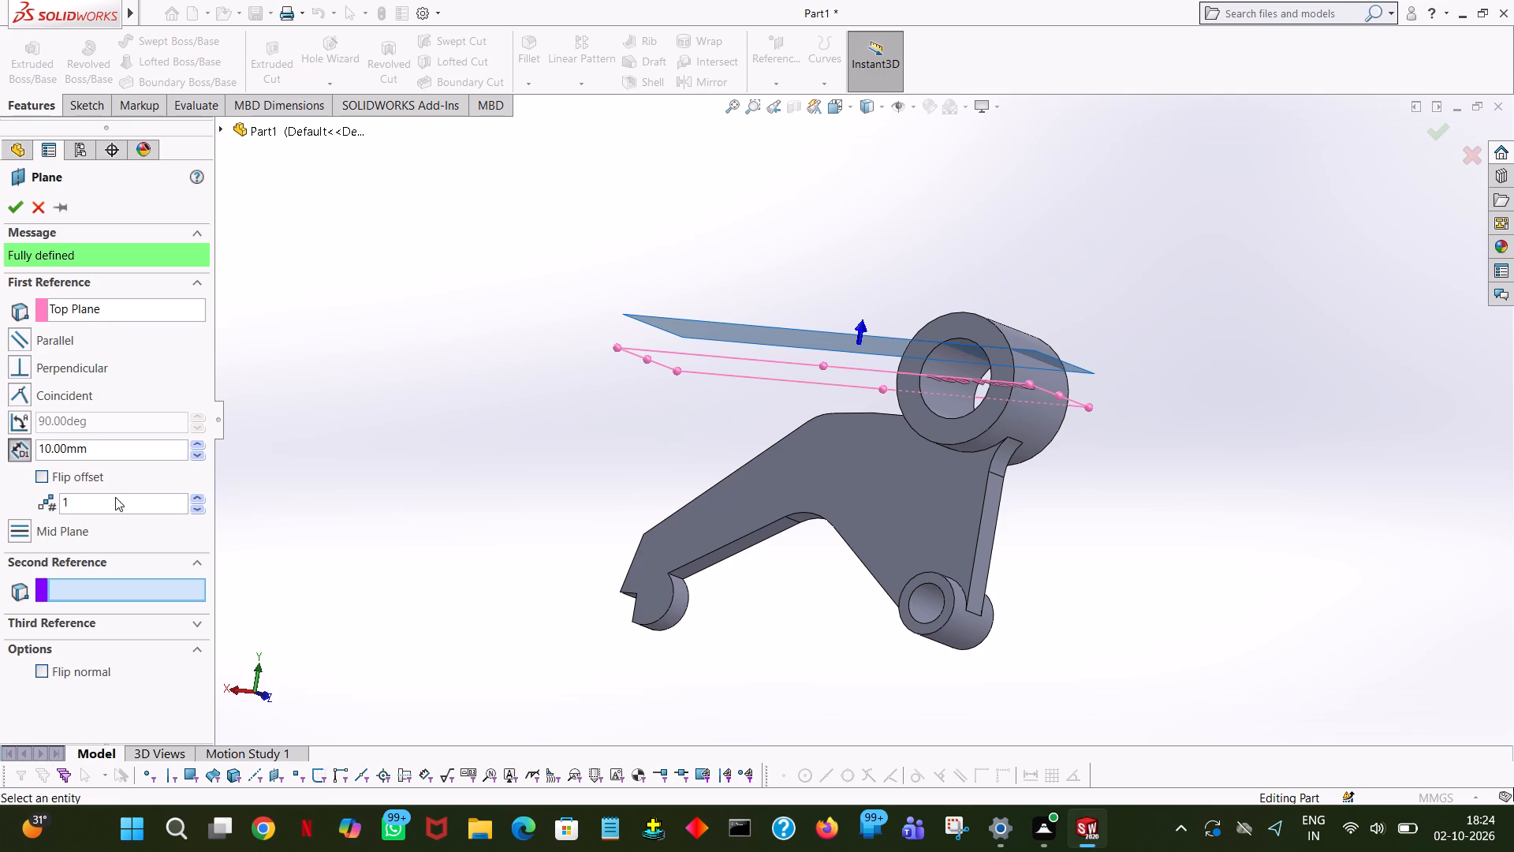
double_click(110, 450)
text(39)
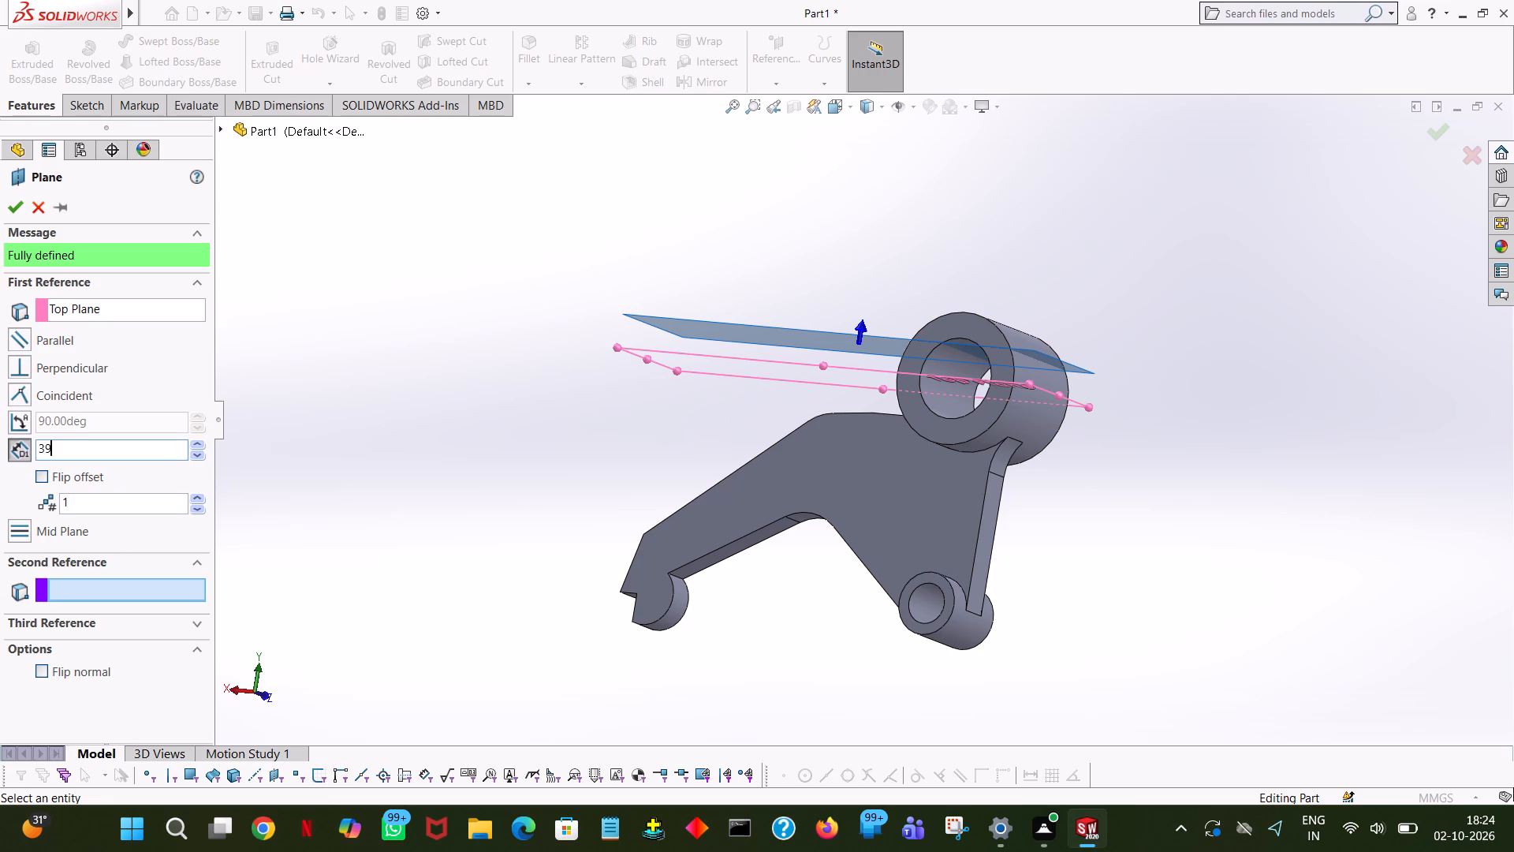
key(period)
key(3)
key(slash)
key(2)
key(Return)
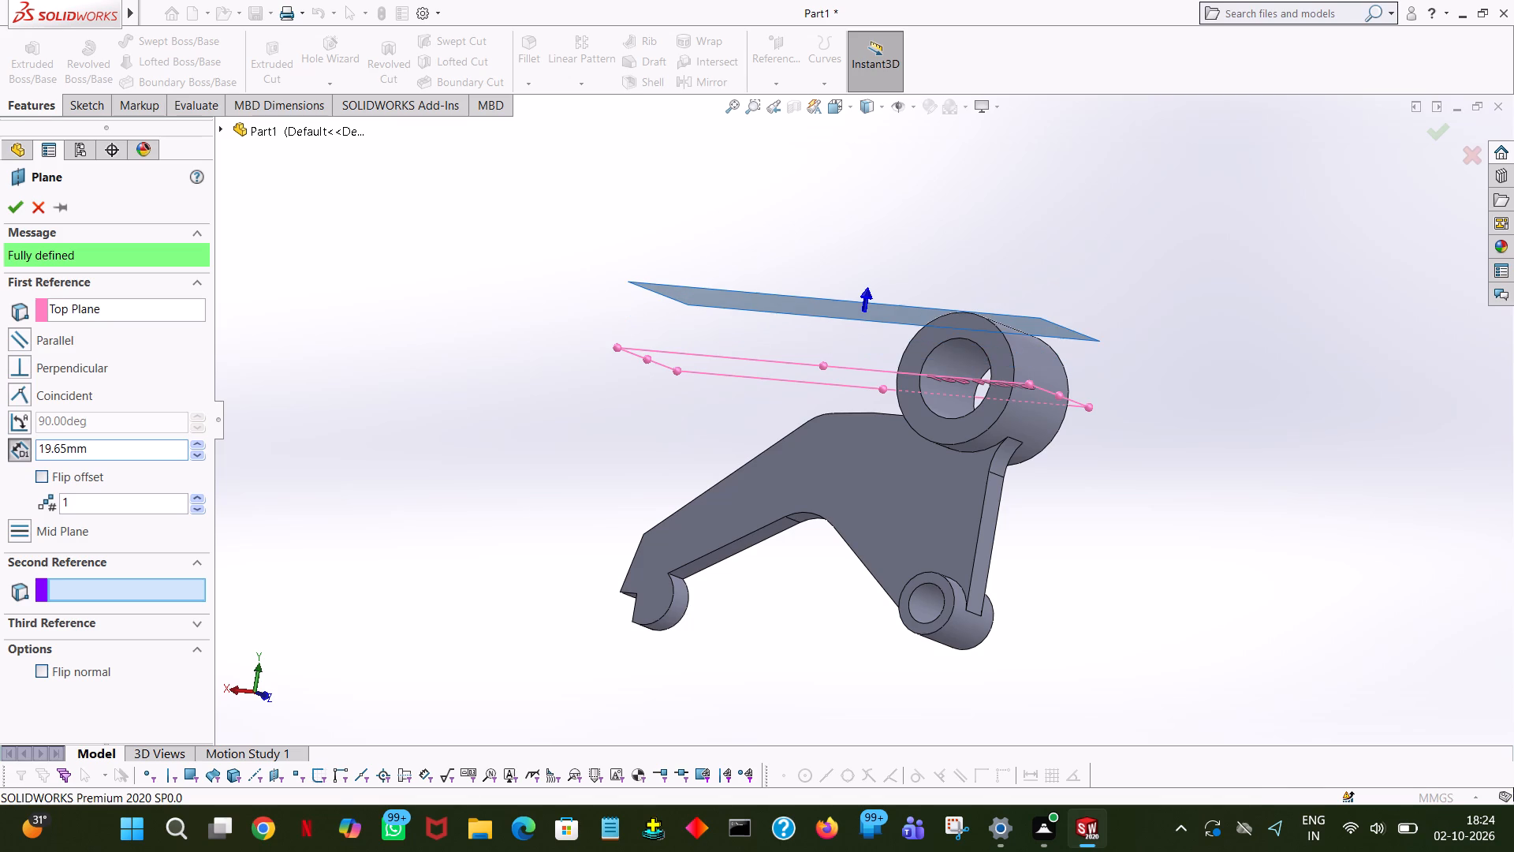
middle_drag(1277, 353, 1288, 374)
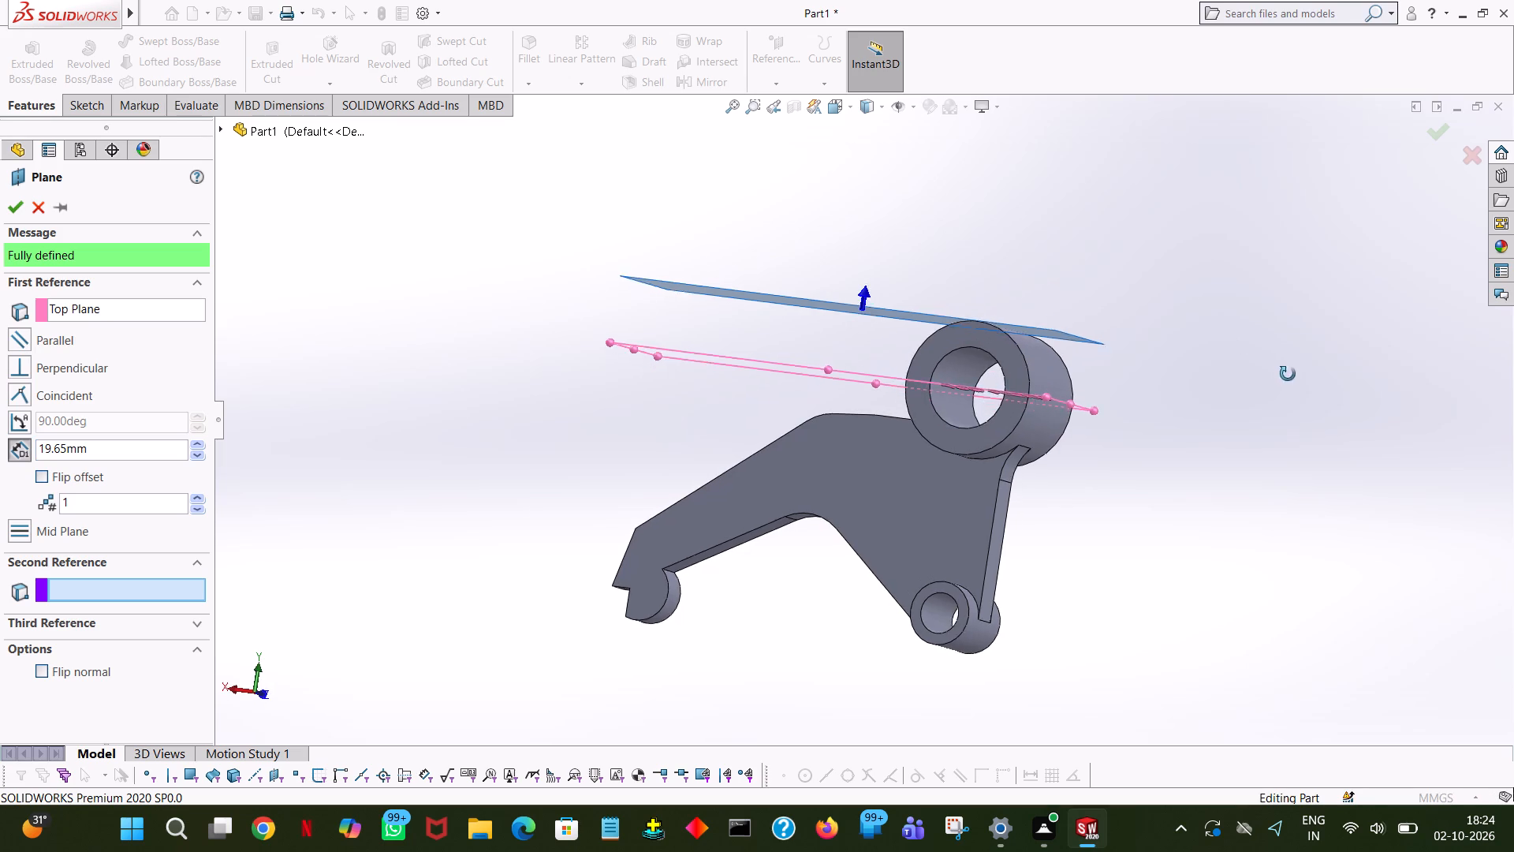
middle_drag(1288, 374, 1298, 454)
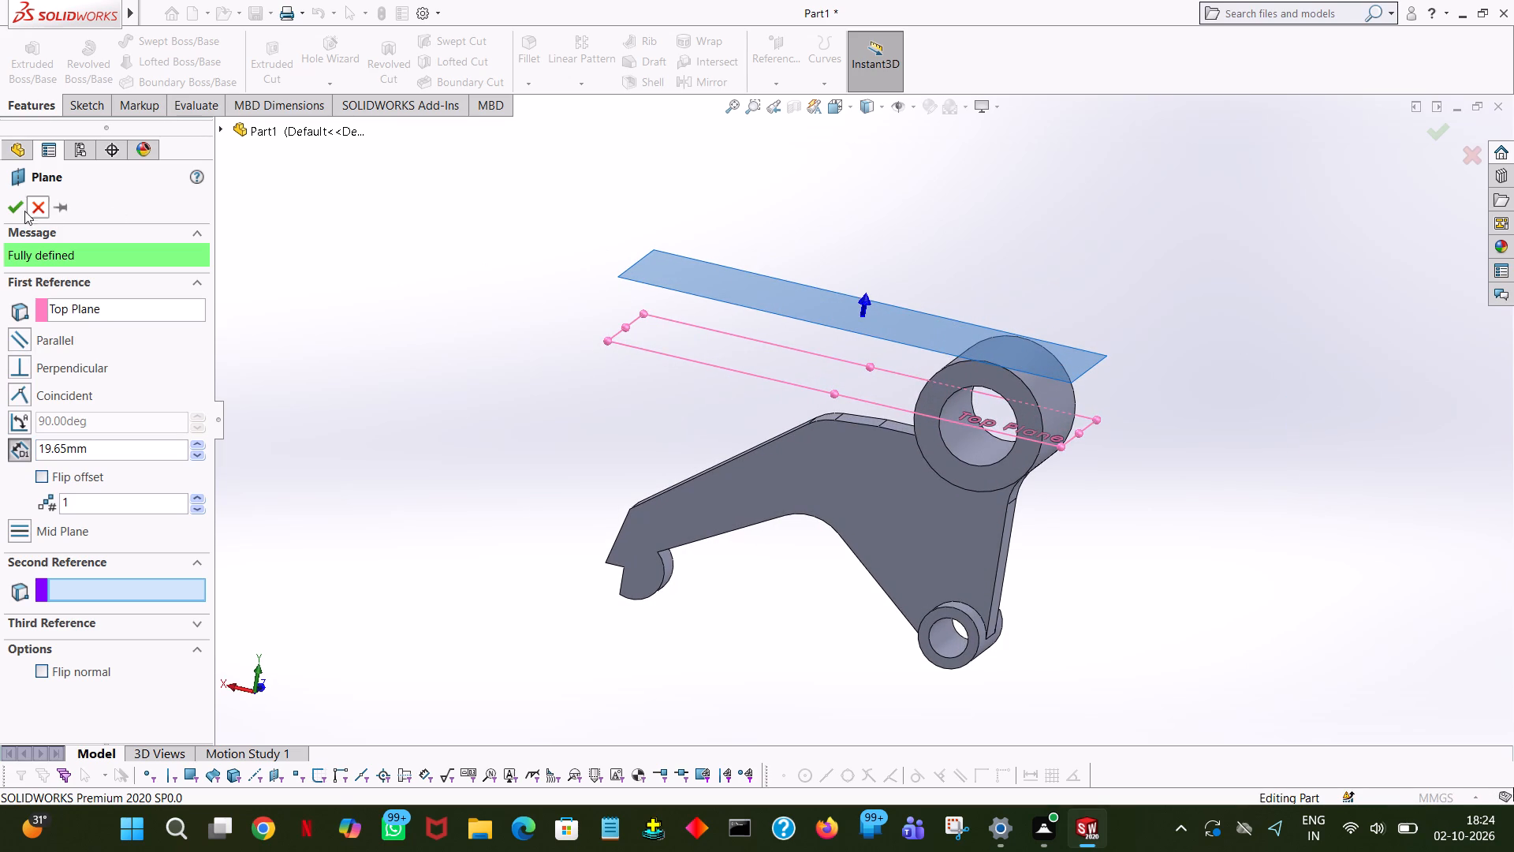
click(15, 207)
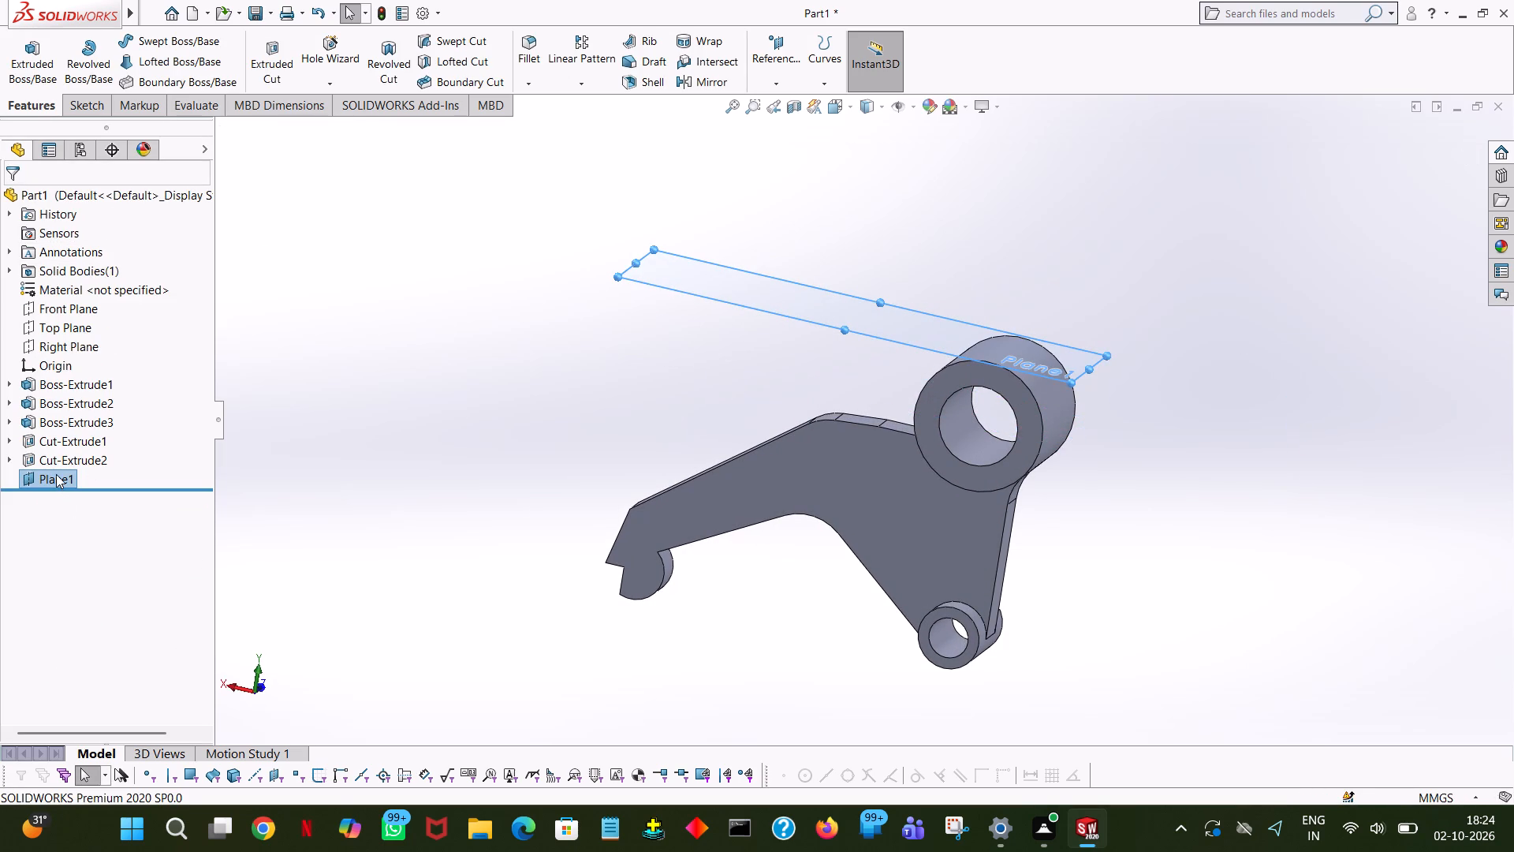
Start a sketch on the new offset plane above the large boss, viewed normal to the plane.
click(56, 474)
click(74, 450)
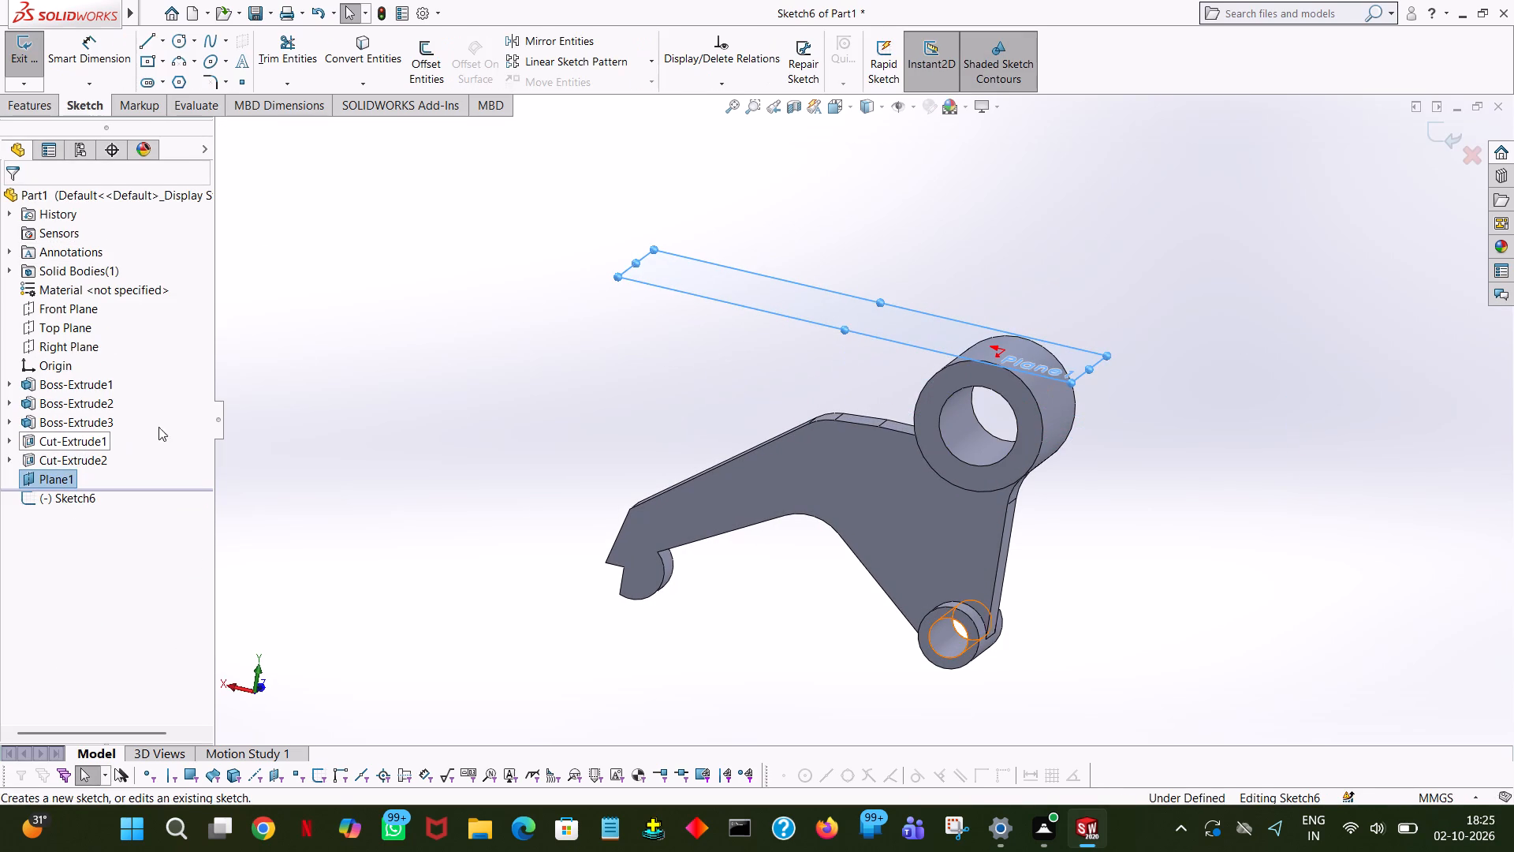
key(space)
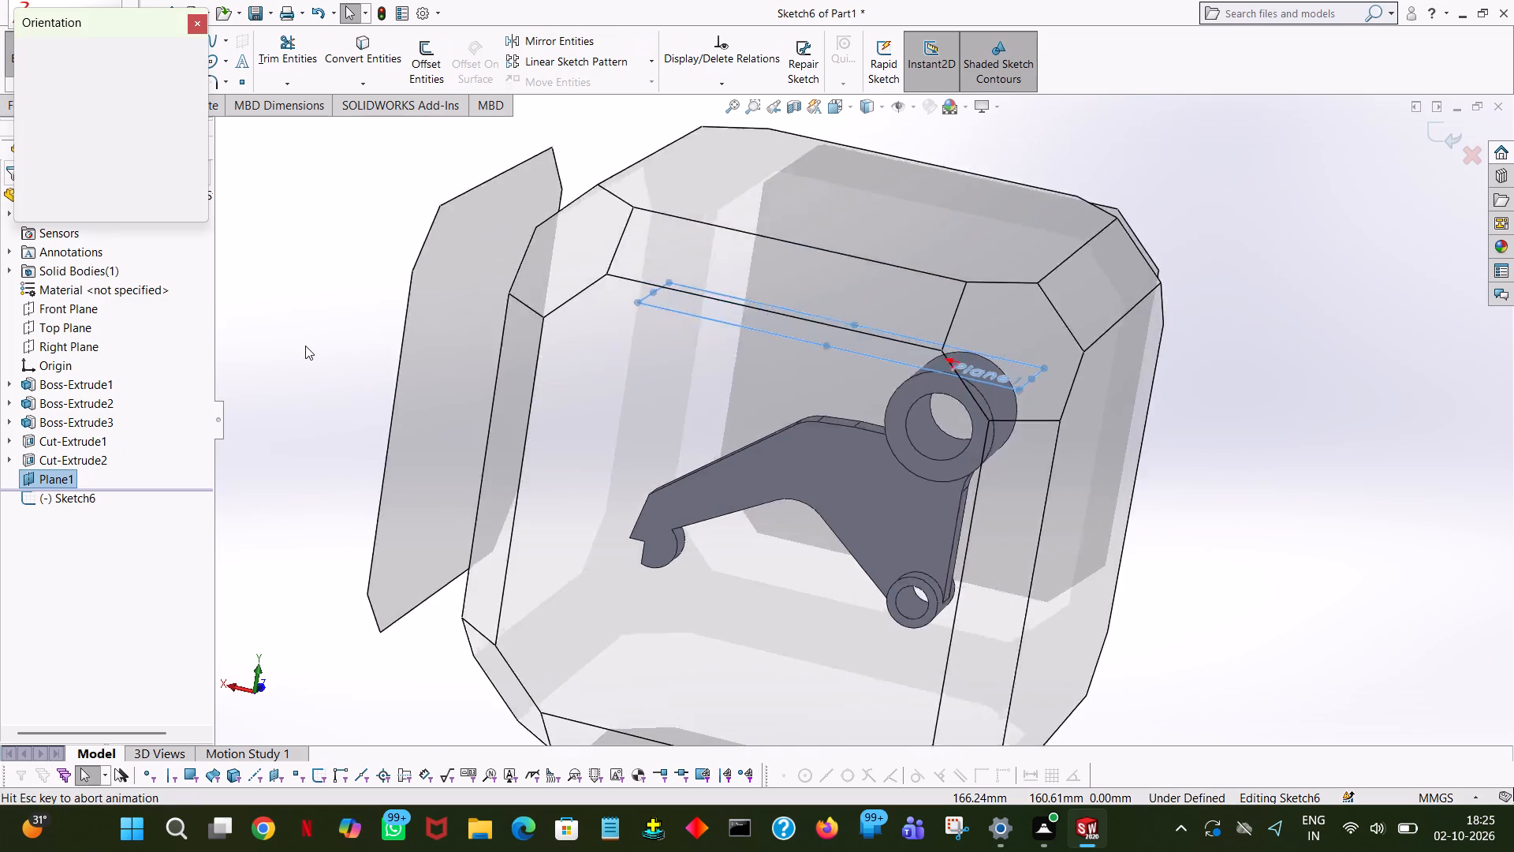
click(198, 111)
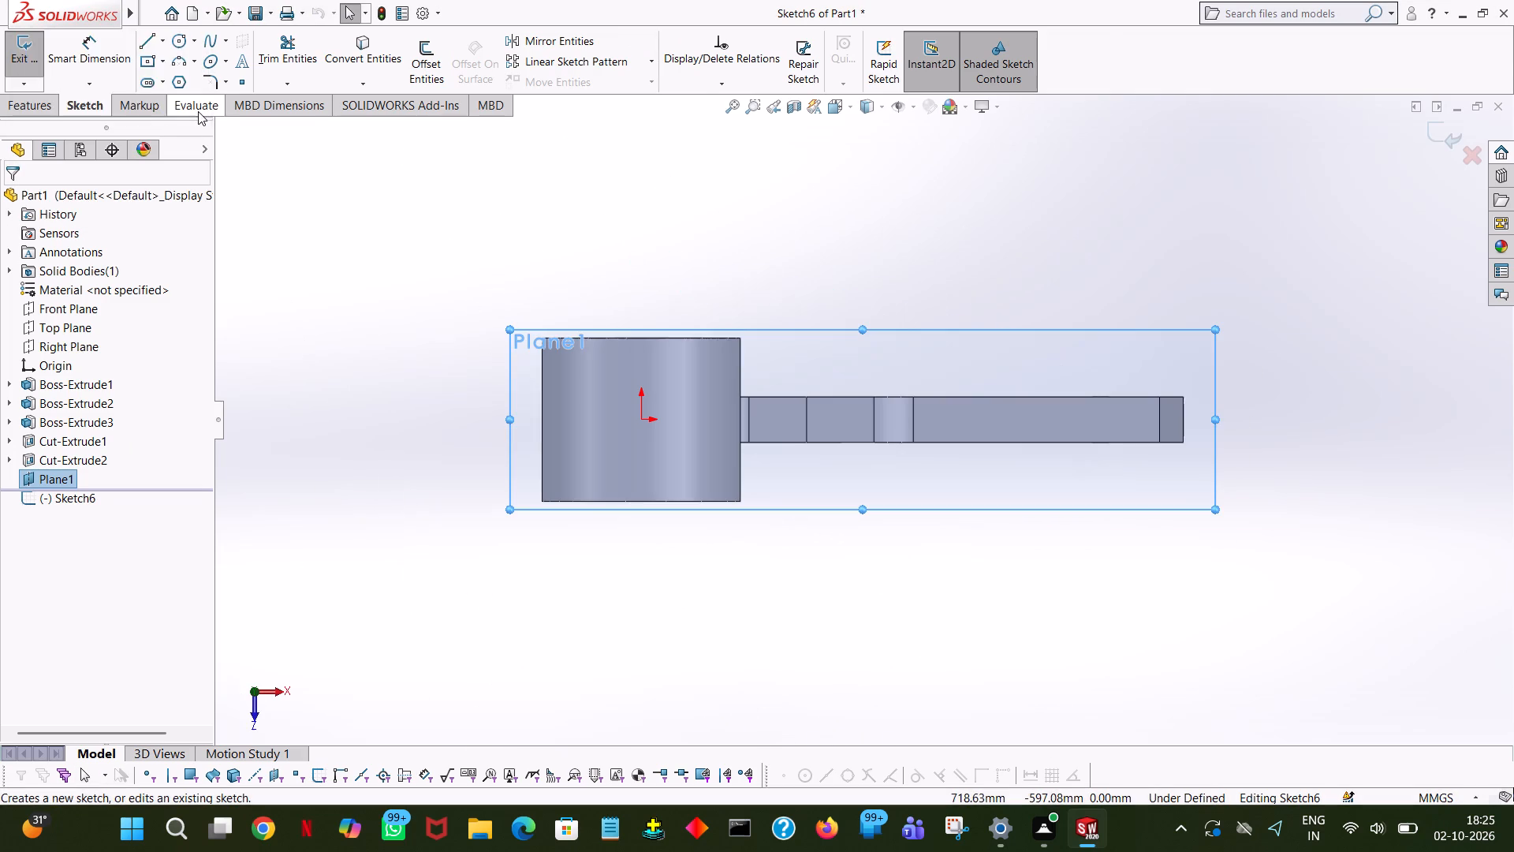
click(91, 112)
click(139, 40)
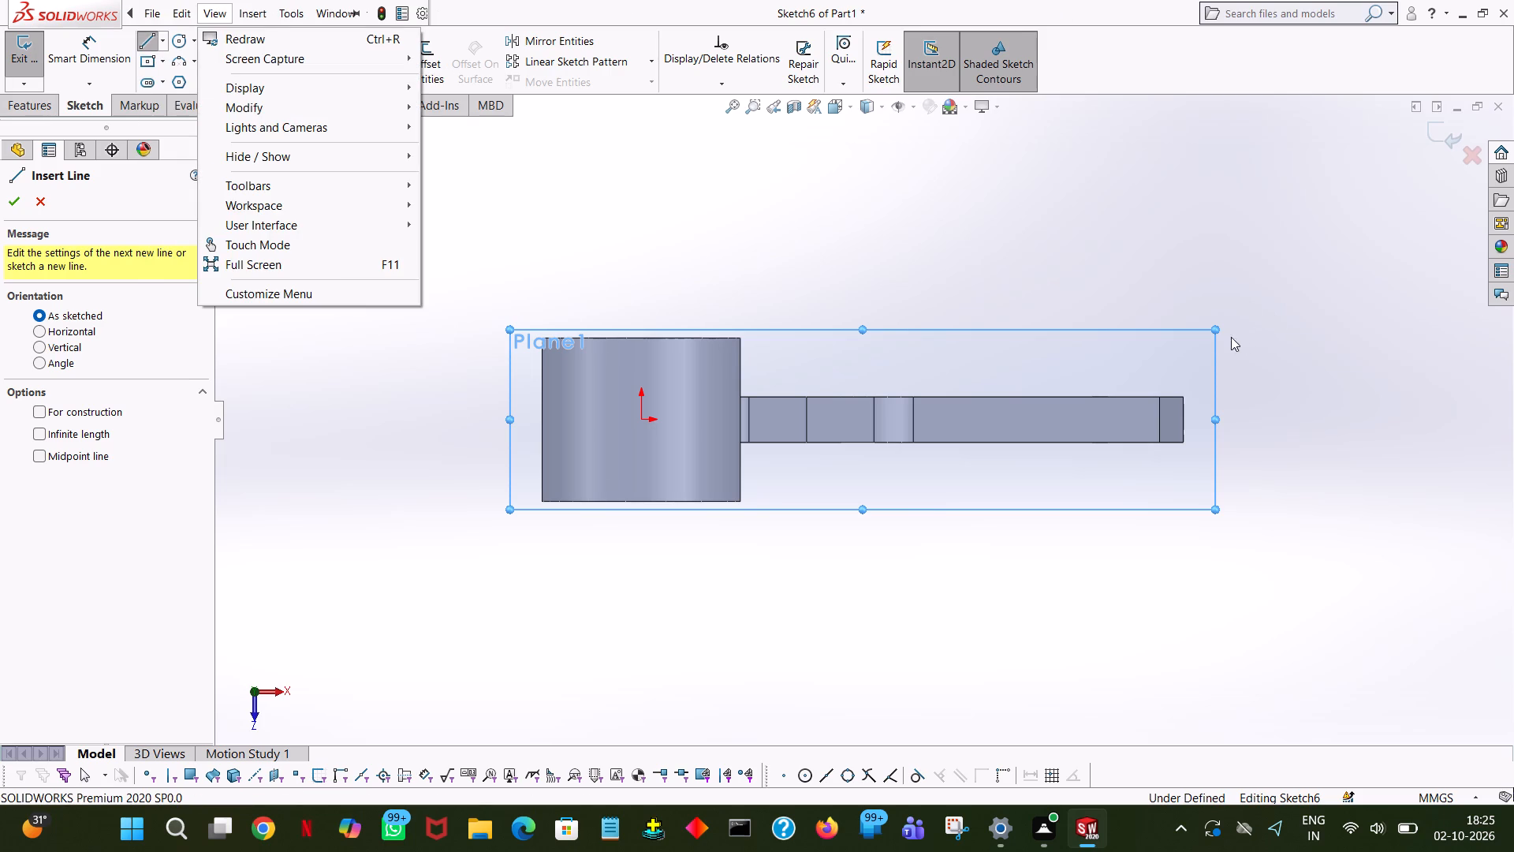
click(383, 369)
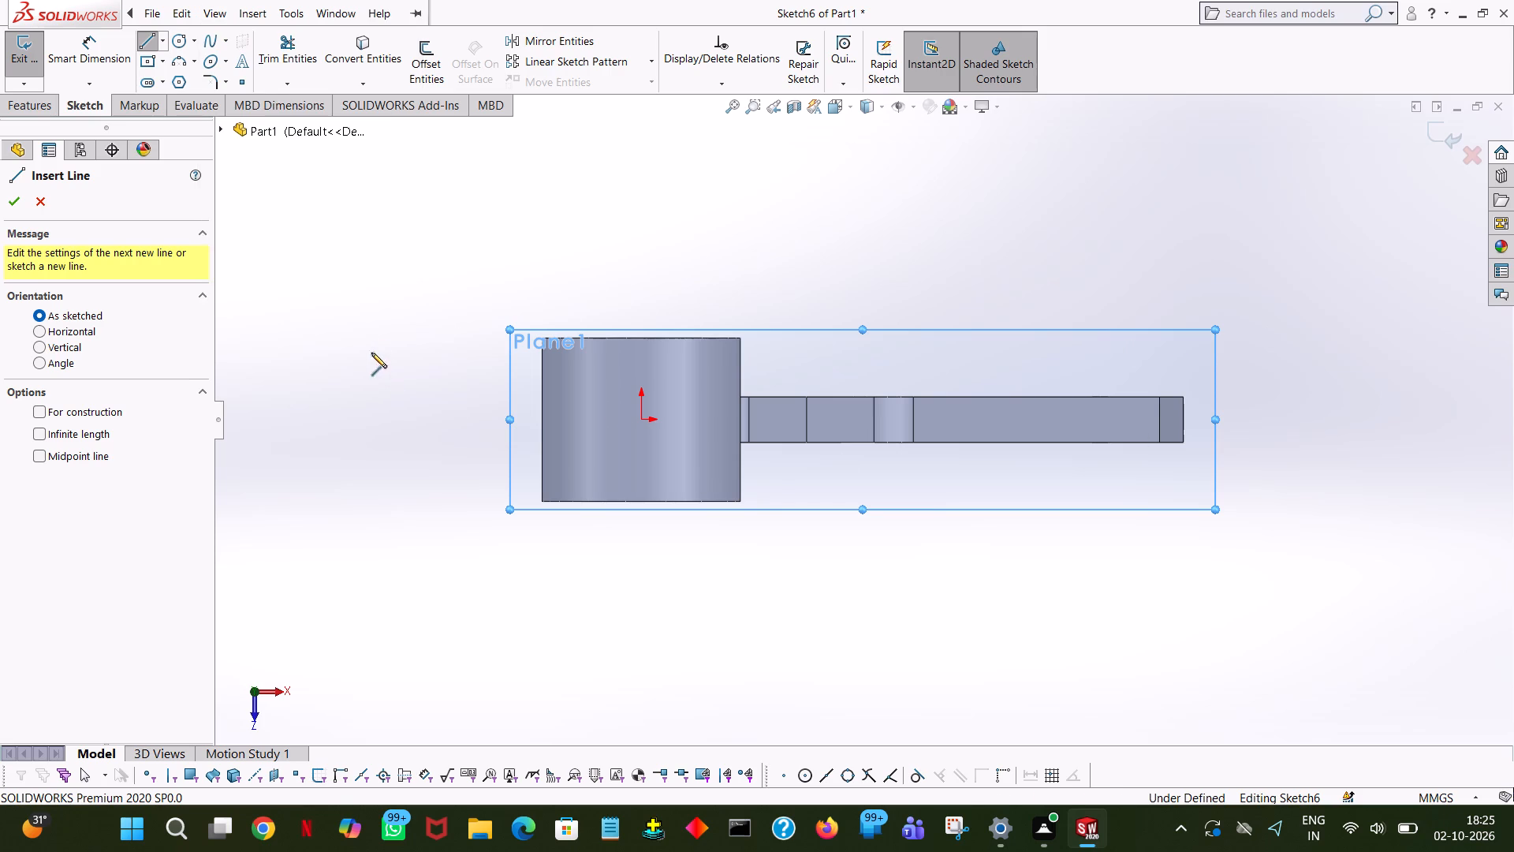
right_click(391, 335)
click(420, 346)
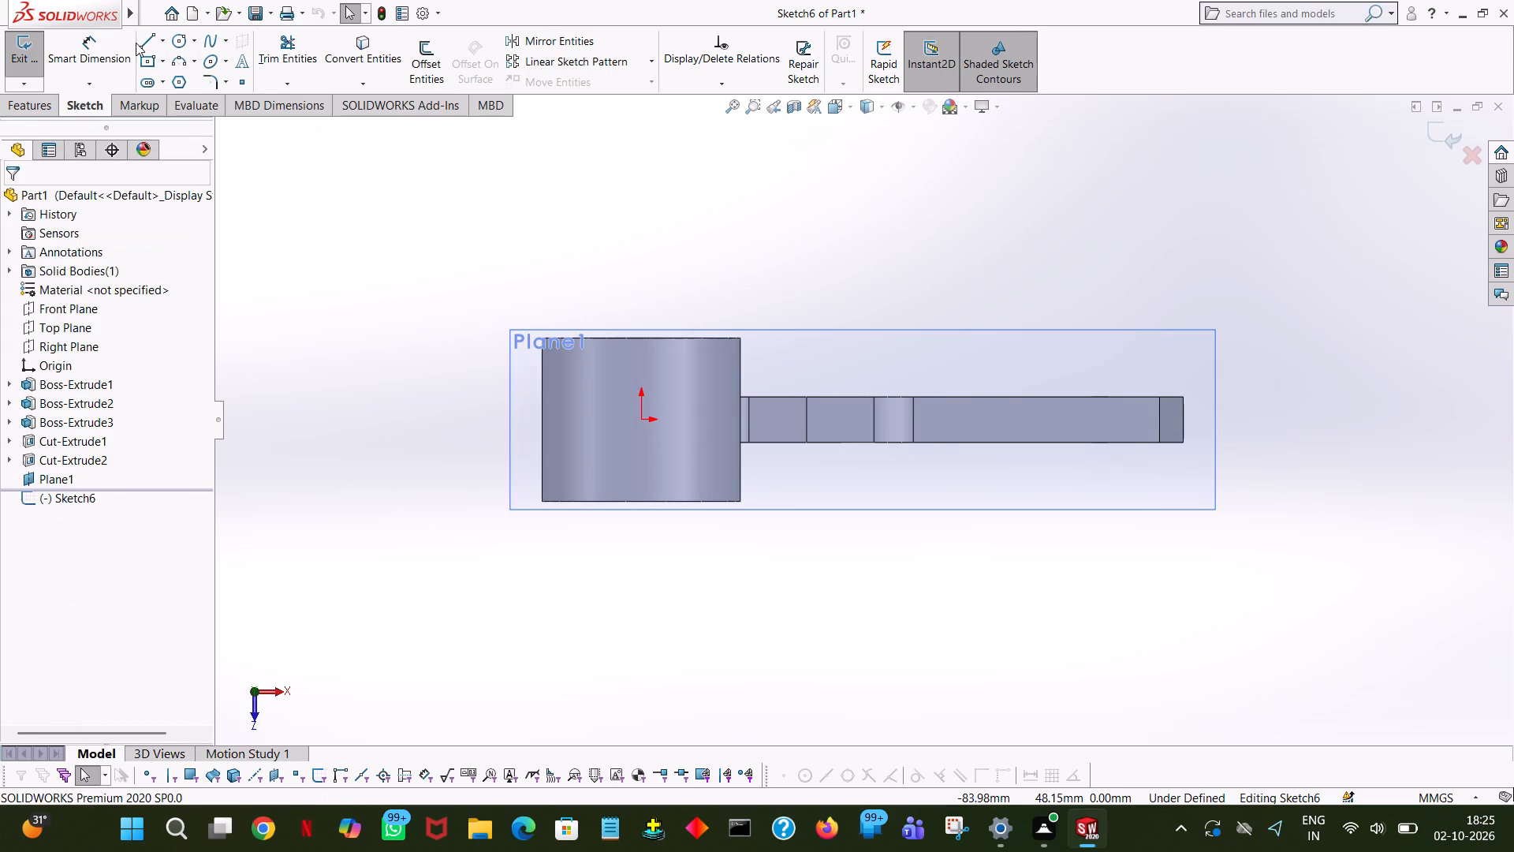
Sketch a 12 mm horizontal line from the origin away from the arm, then a 4.5 mm vertical line up from its end.
click(137, 37)
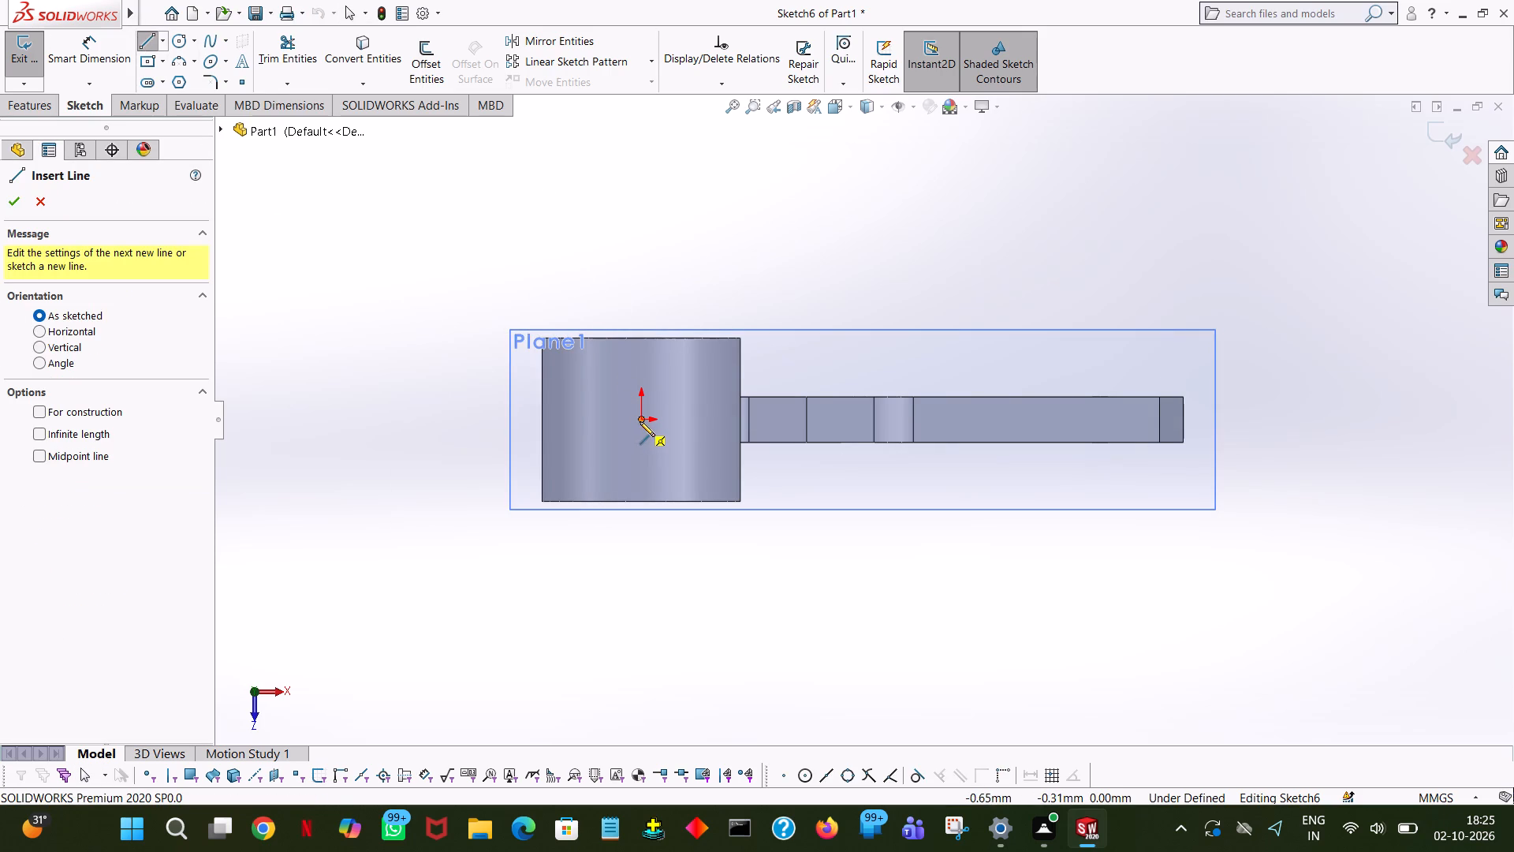
double_click(641, 419)
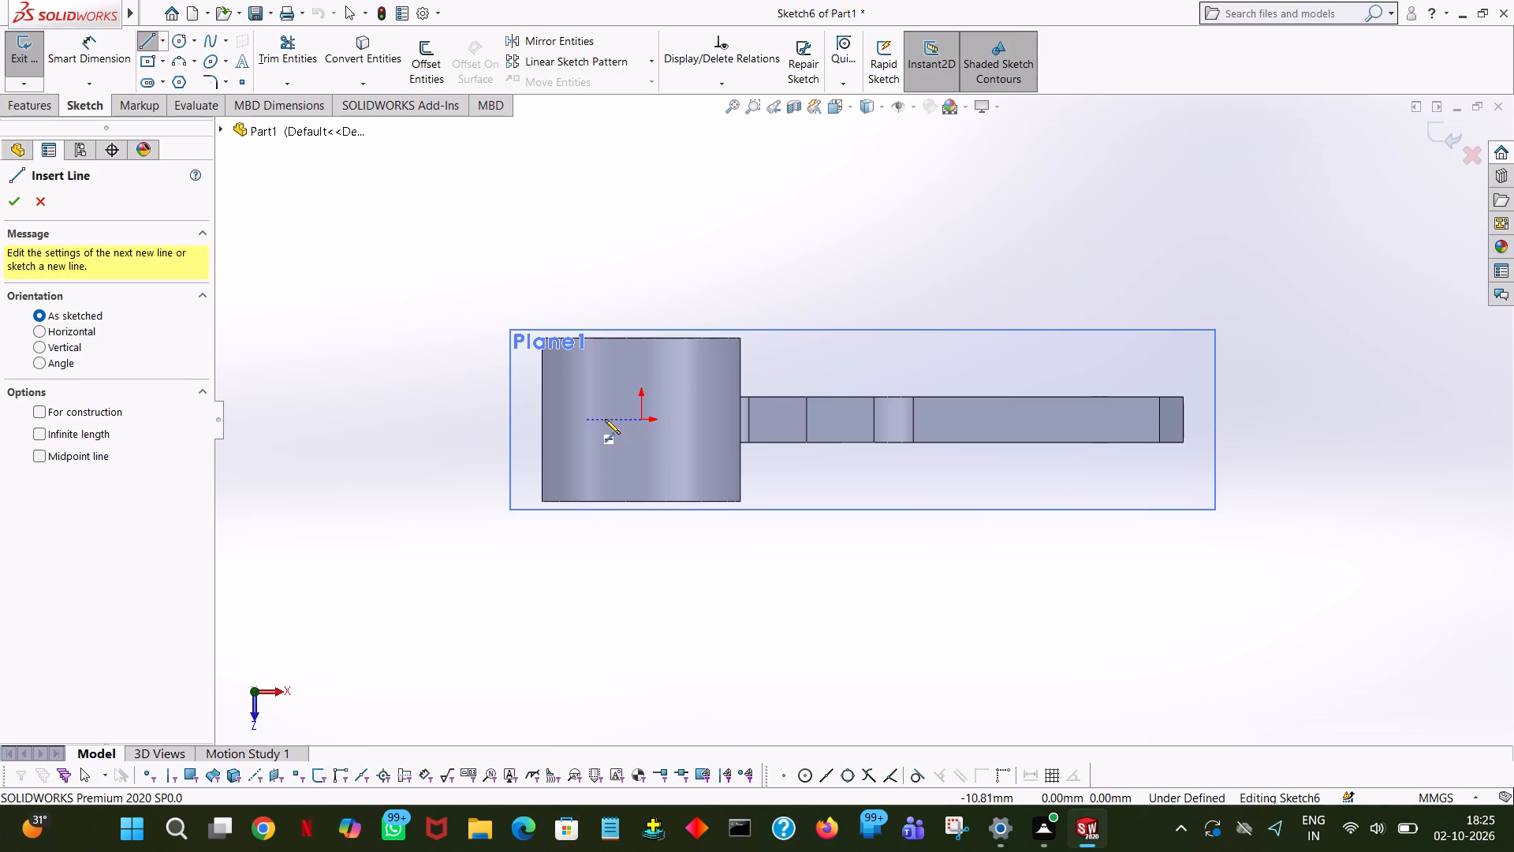
click(641, 420)
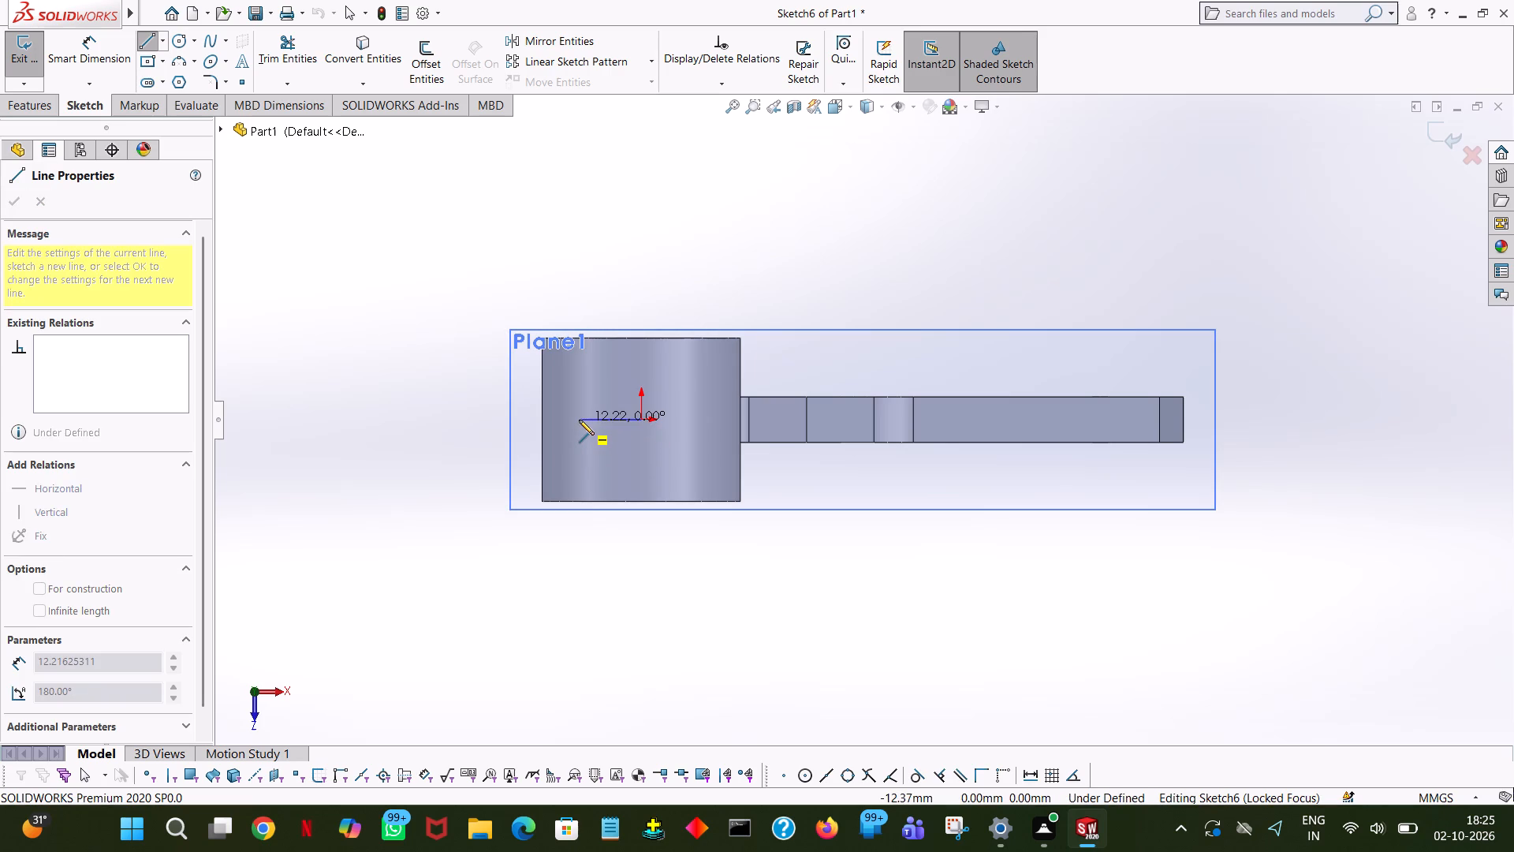
click(579, 420)
text(12)
key(Return)
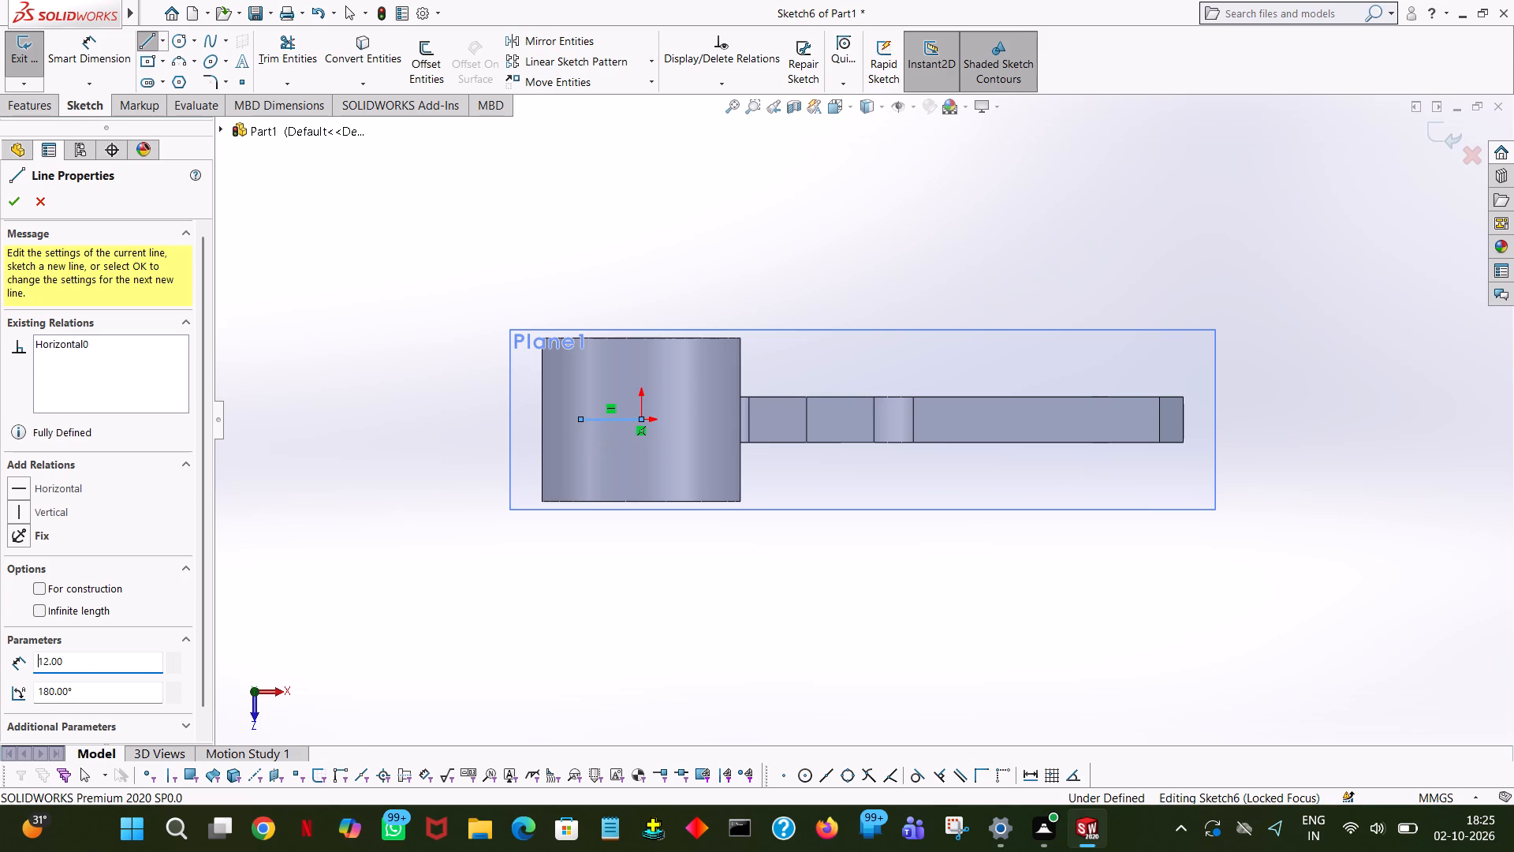
click(578, 400)
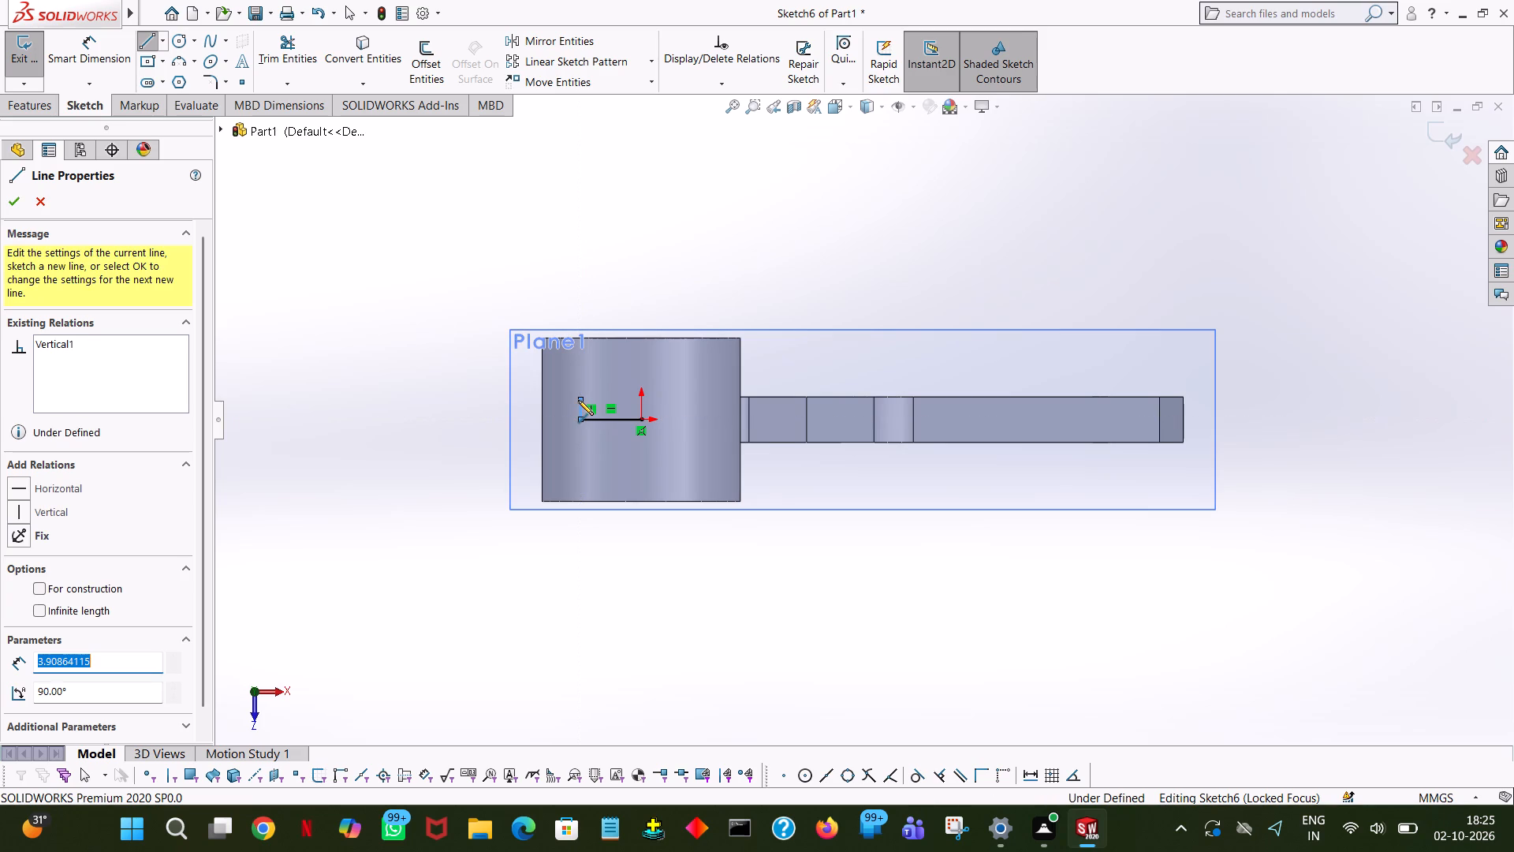
text(4.5)
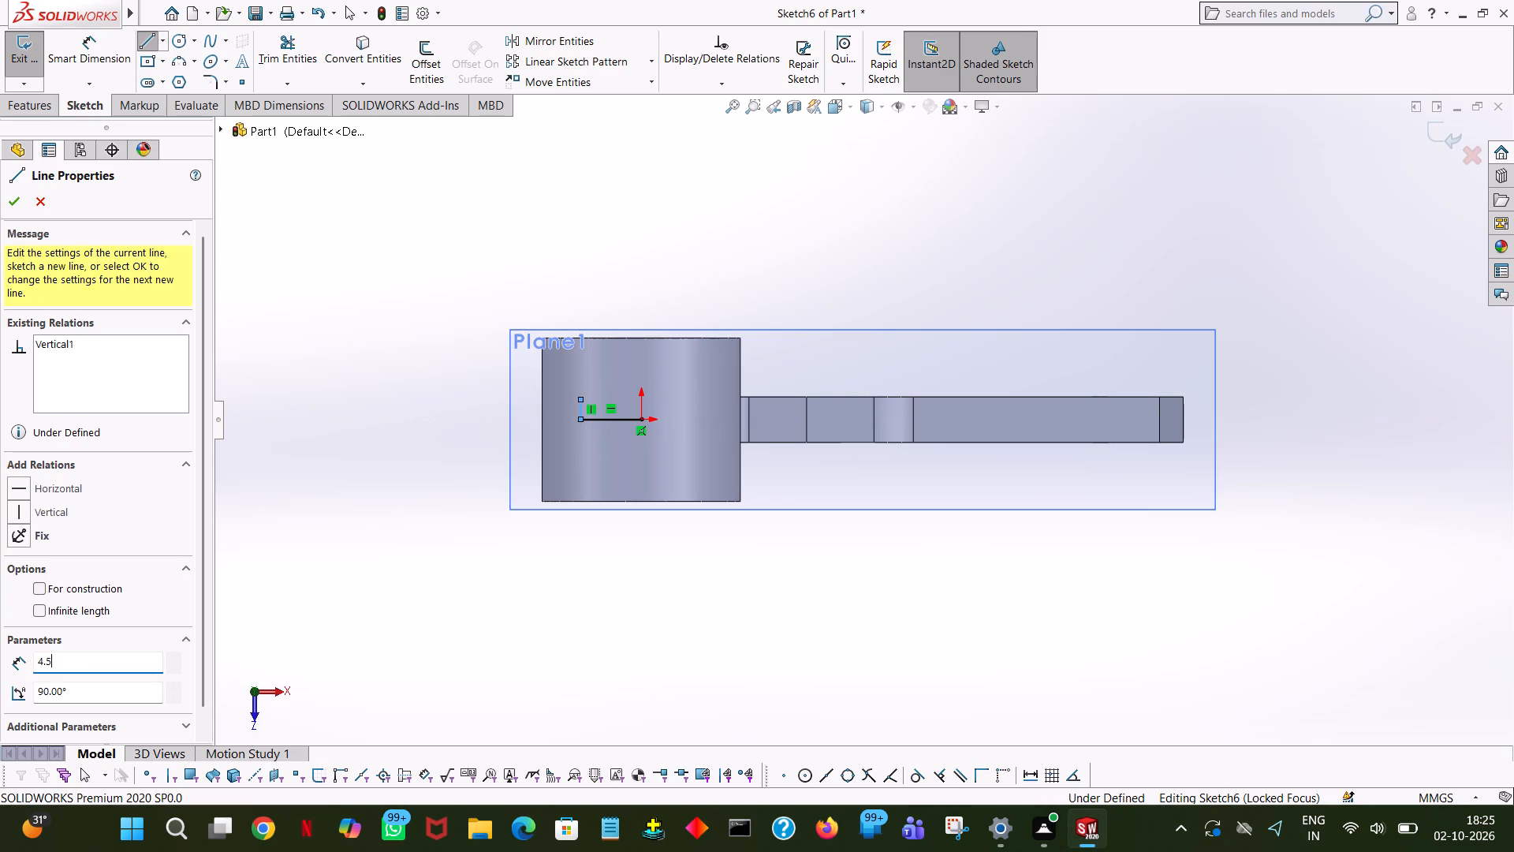
key(Return)
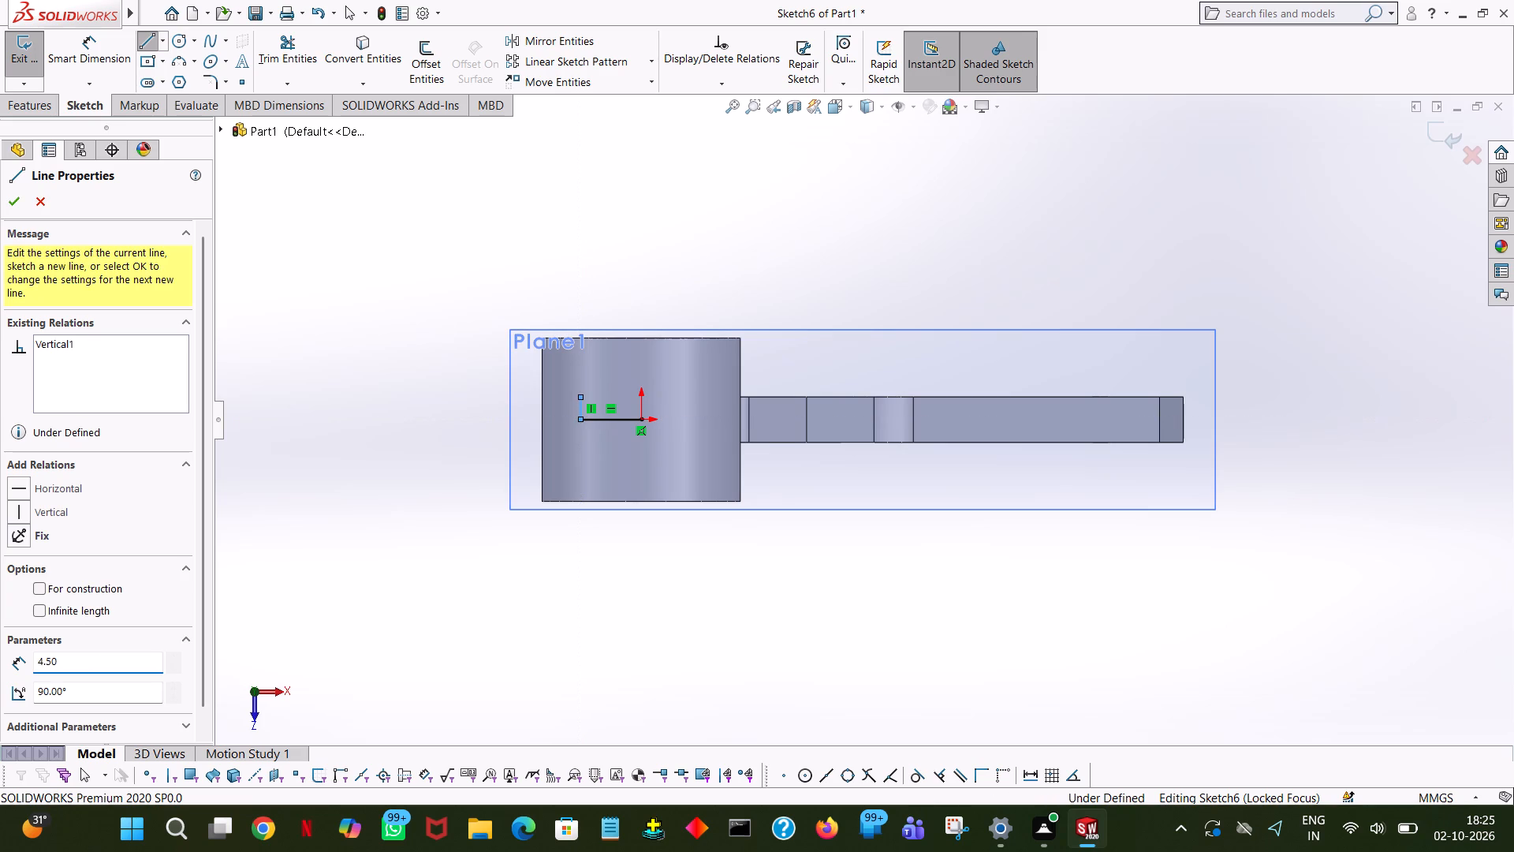
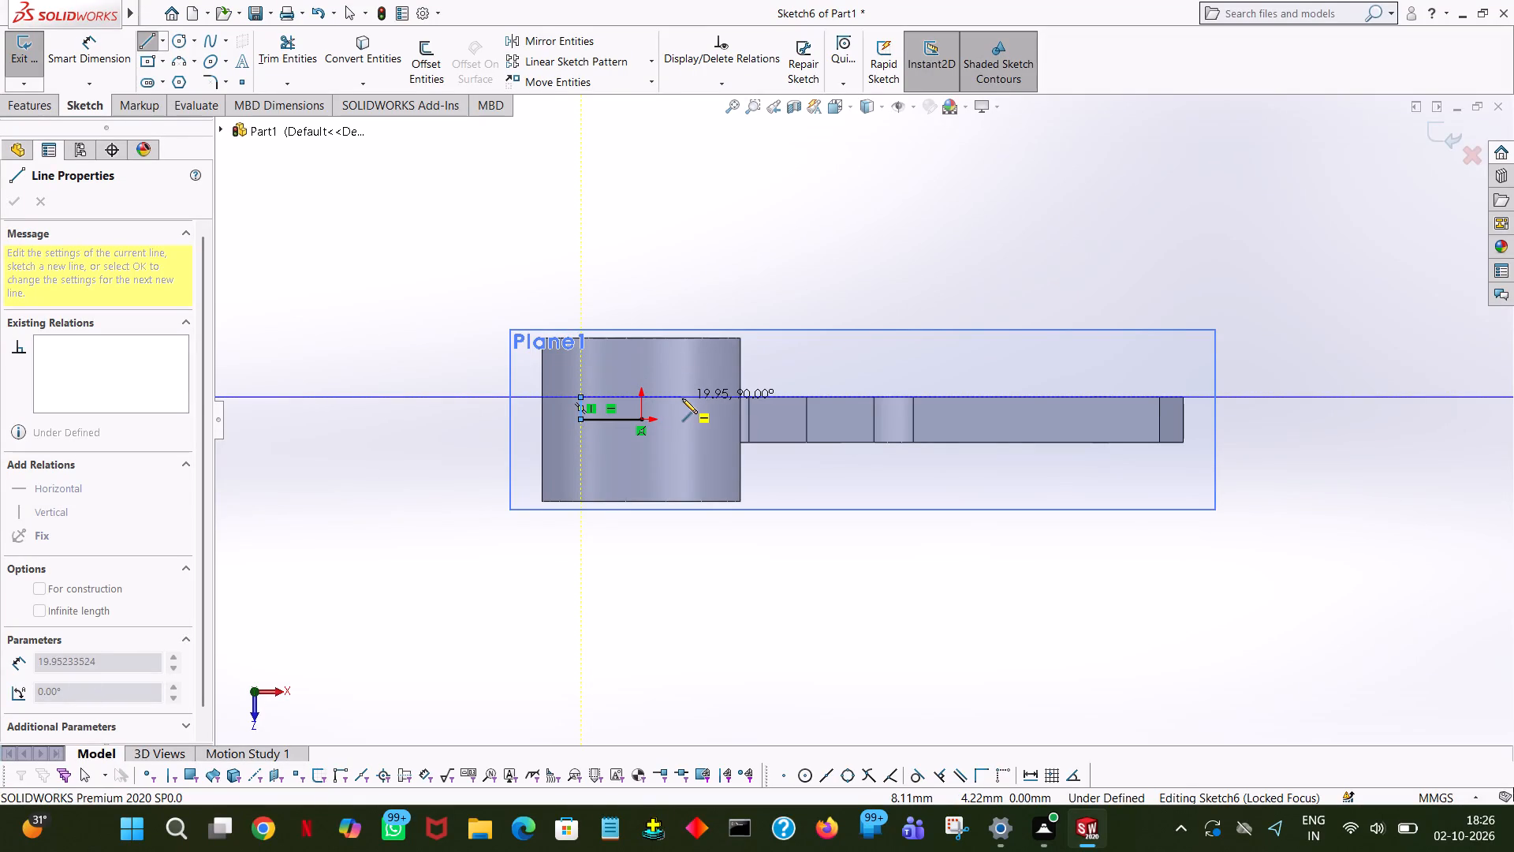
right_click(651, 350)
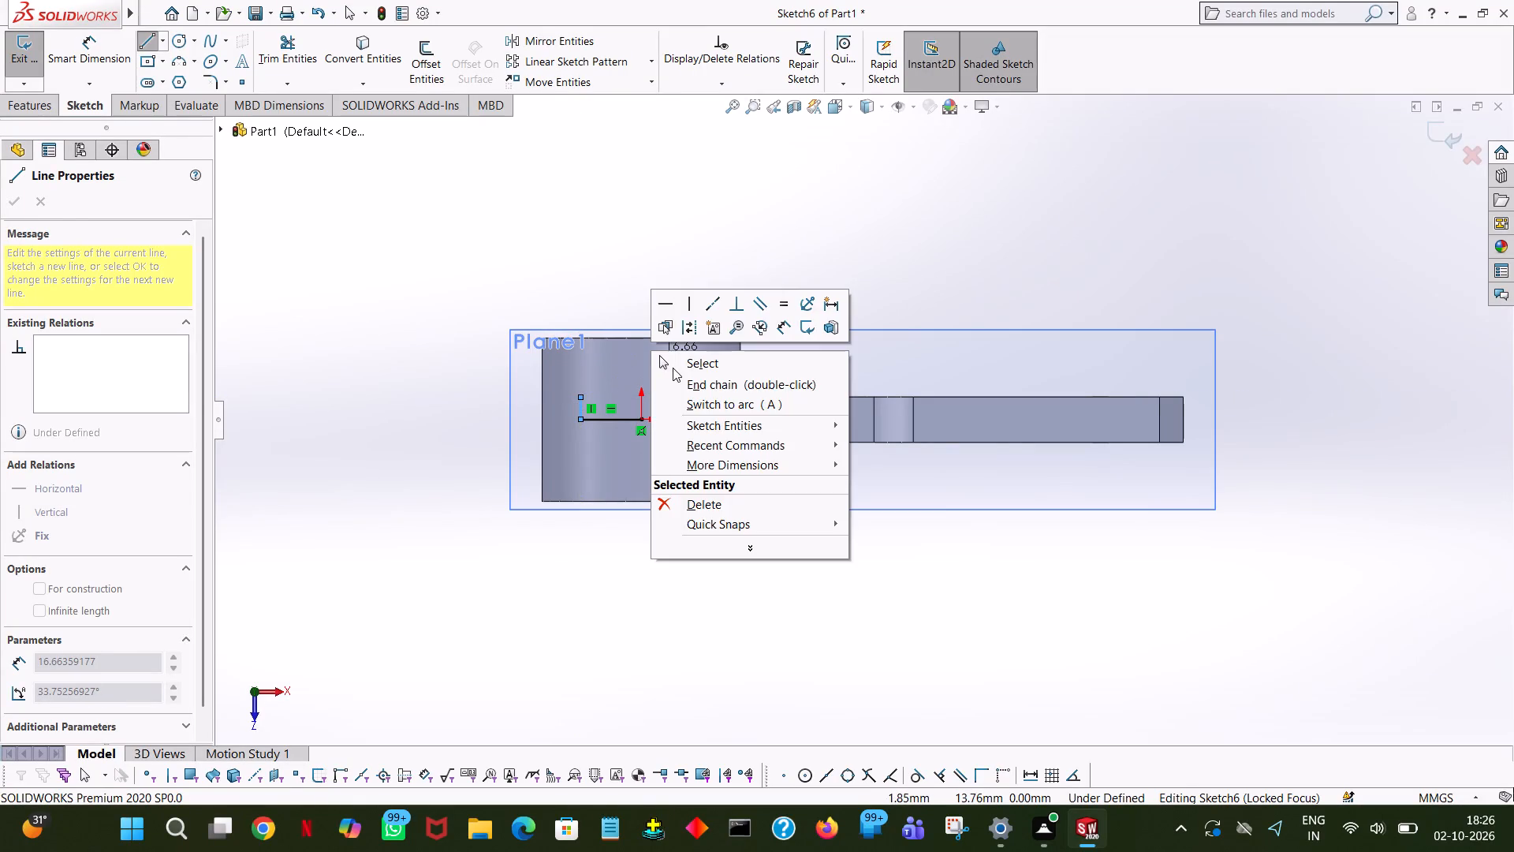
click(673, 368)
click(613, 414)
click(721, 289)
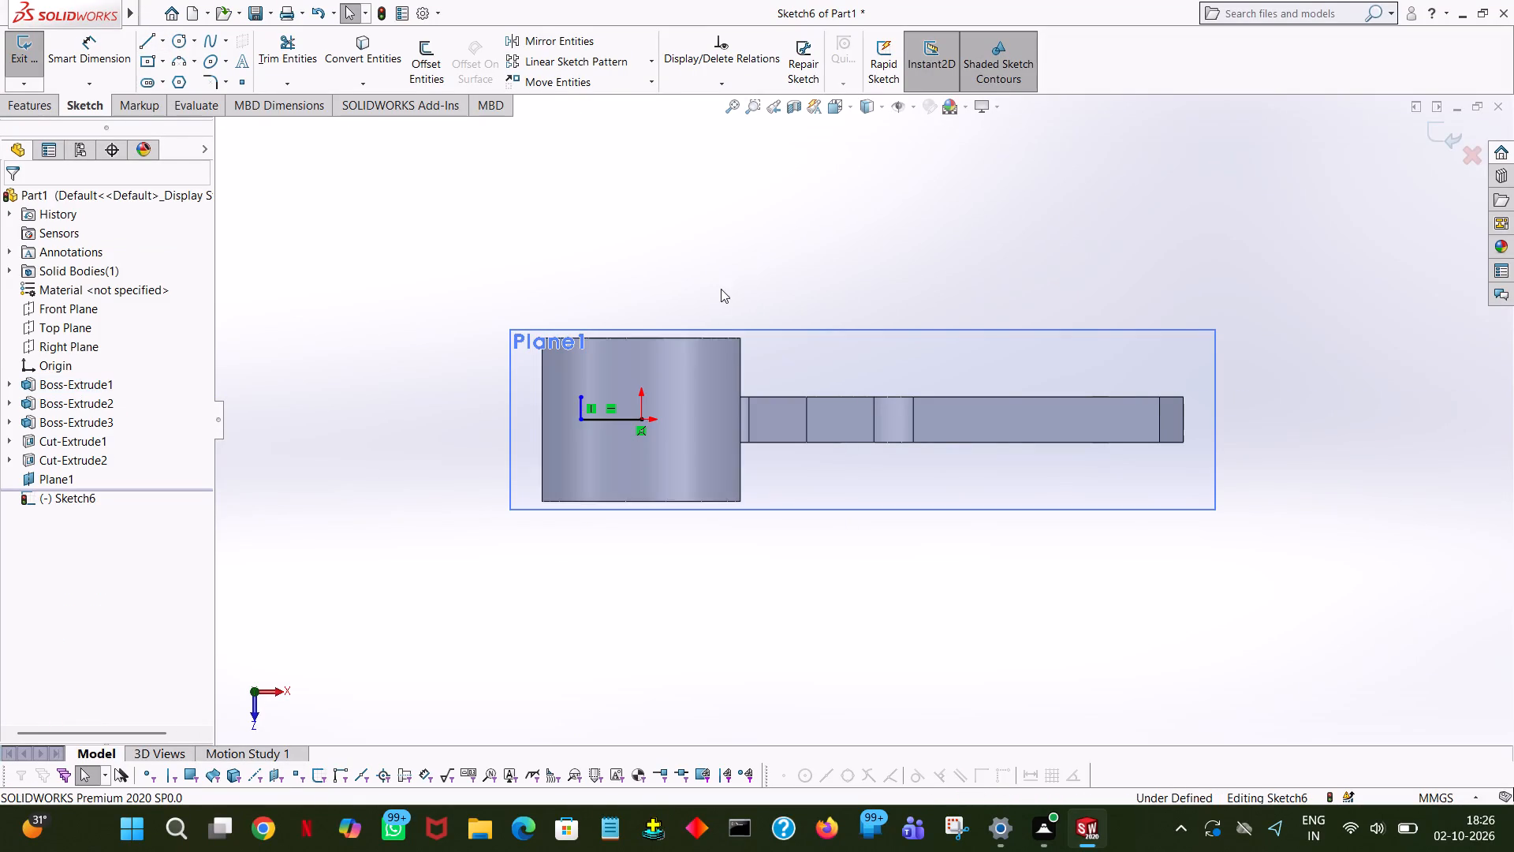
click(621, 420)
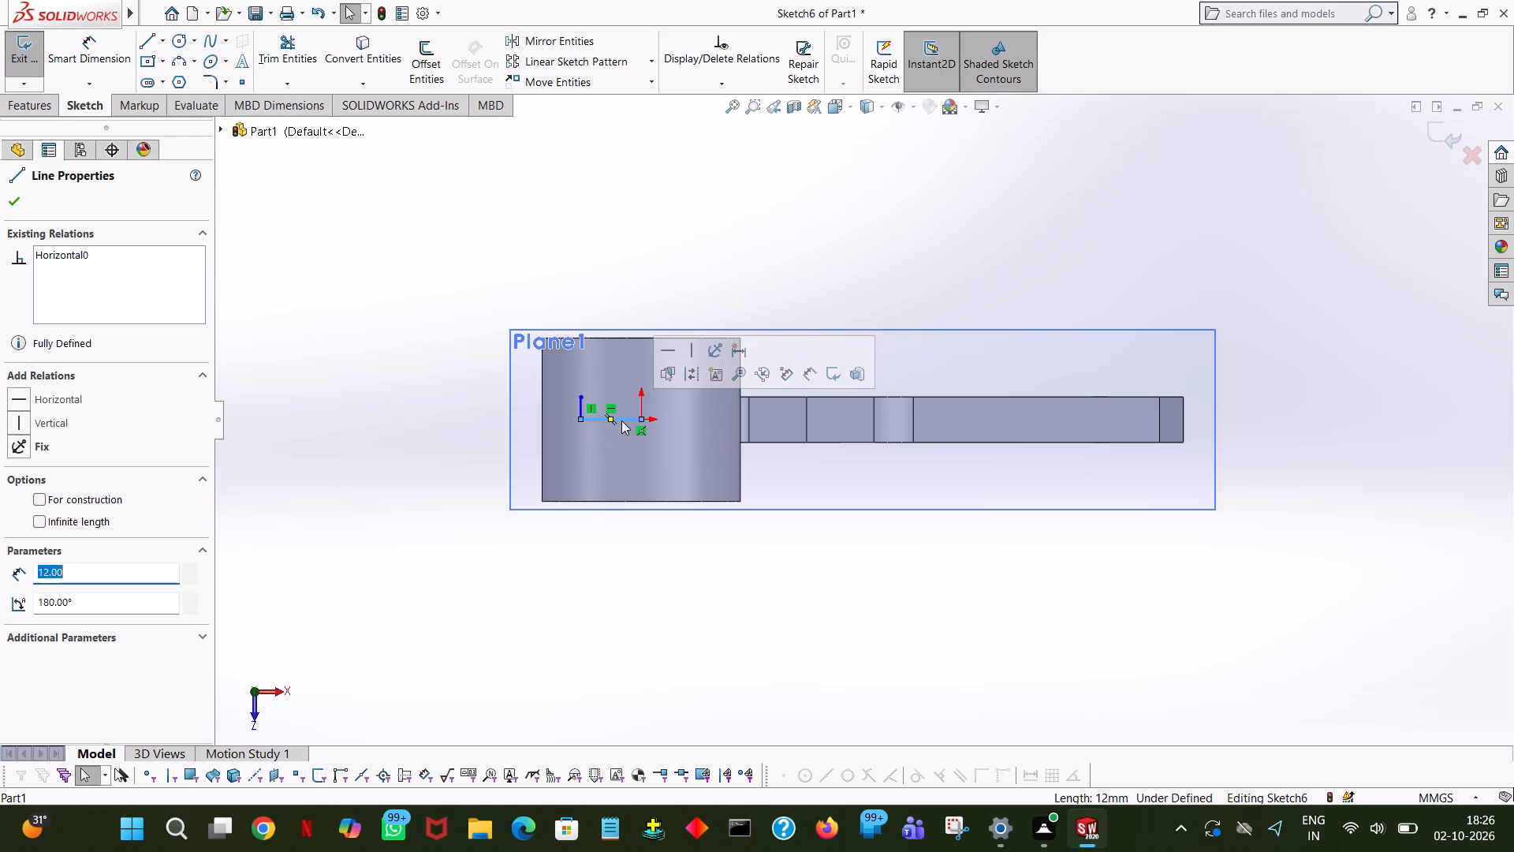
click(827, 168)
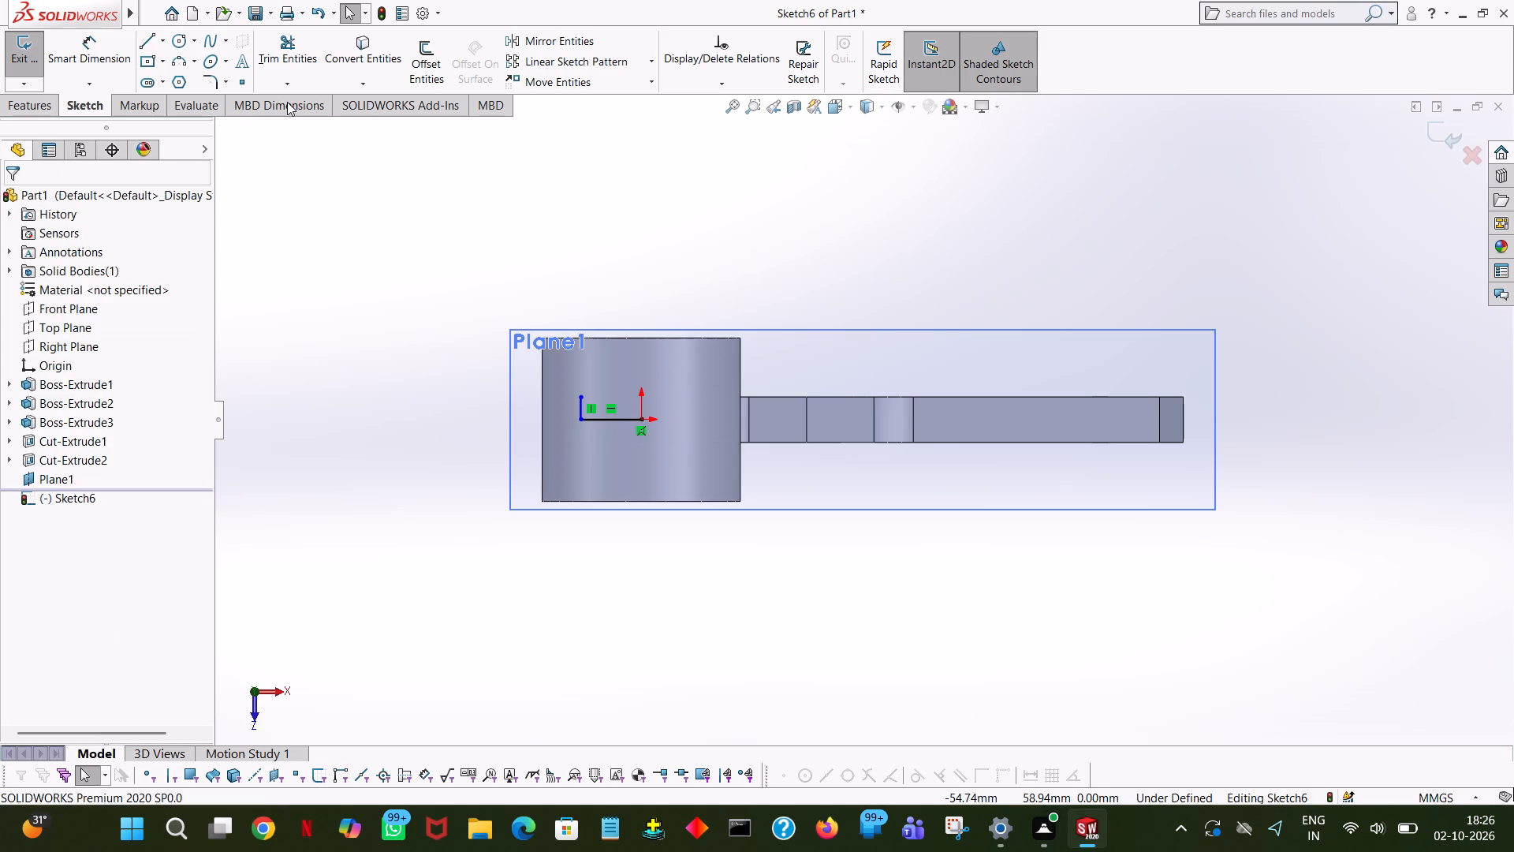
Sketch a 24 mm horizontal line from the top end of the 4.5 mm vertical line toward the arm.
click(142, 41)
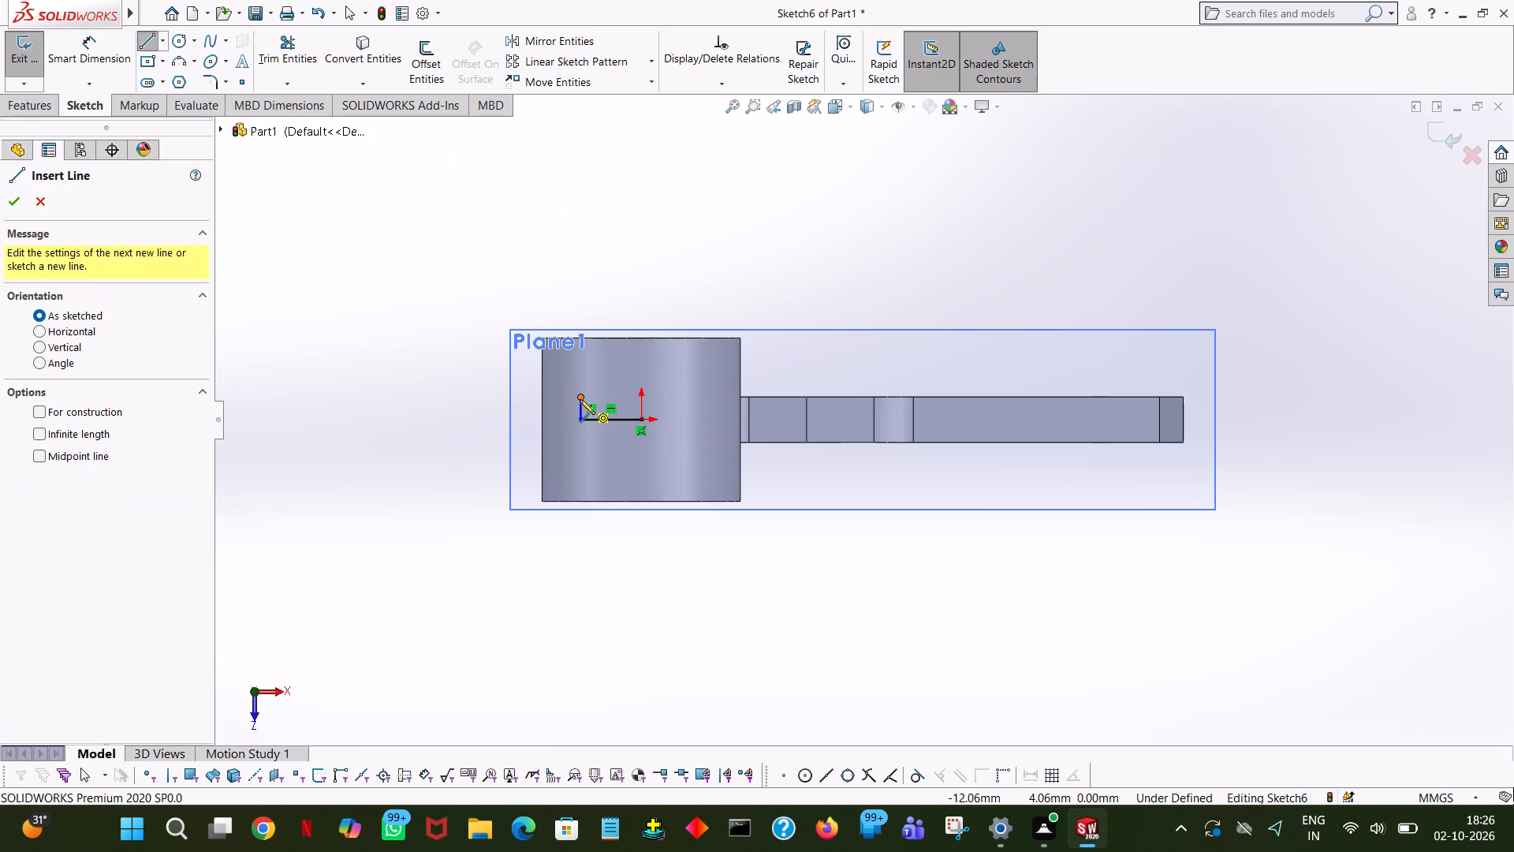
click(578, 398)
click(666, 394)
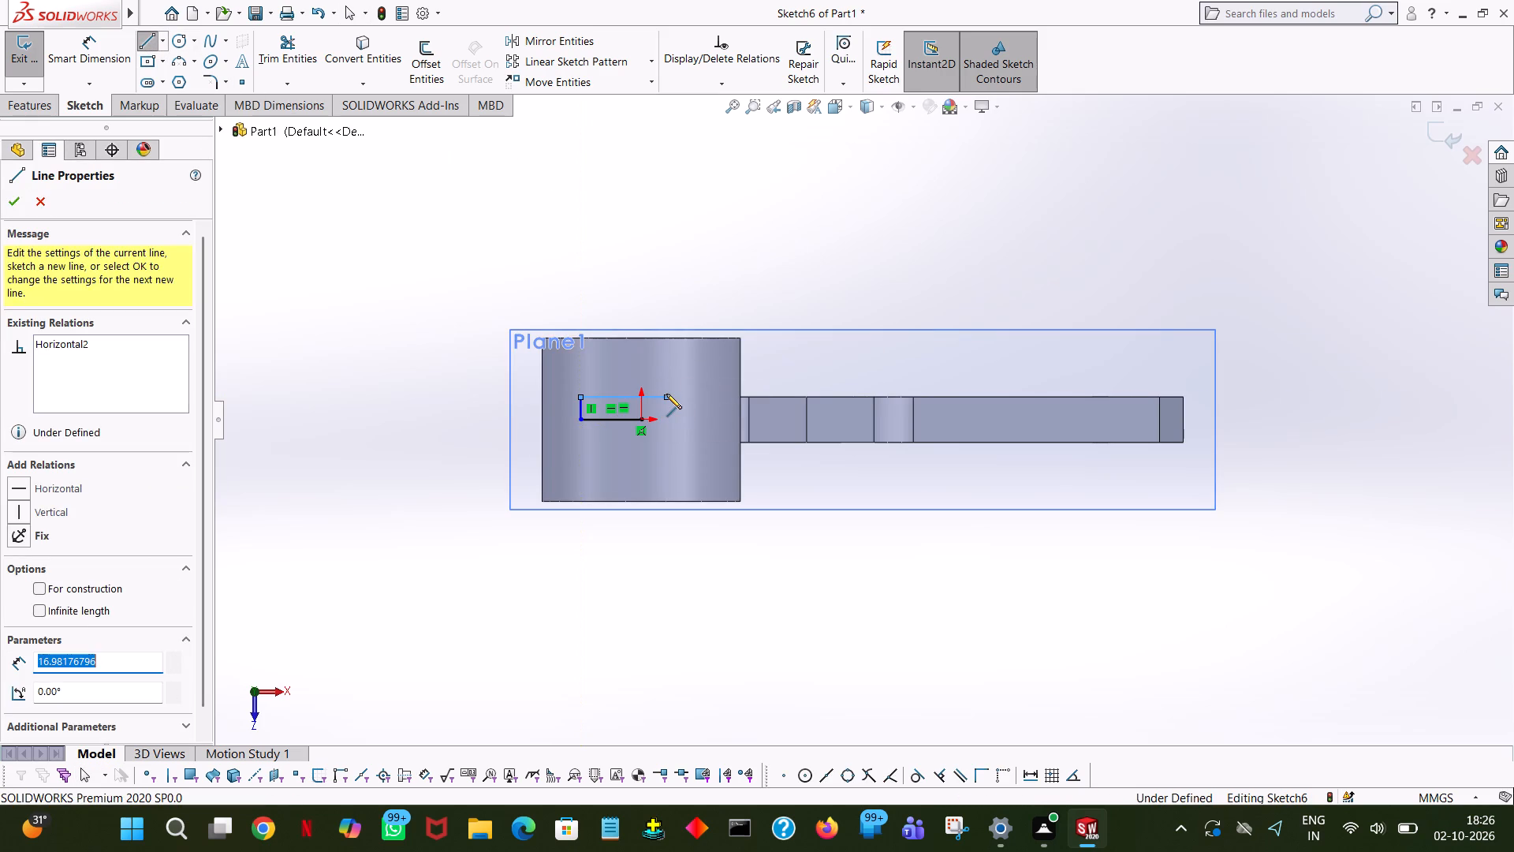
text(24)
key(Return)
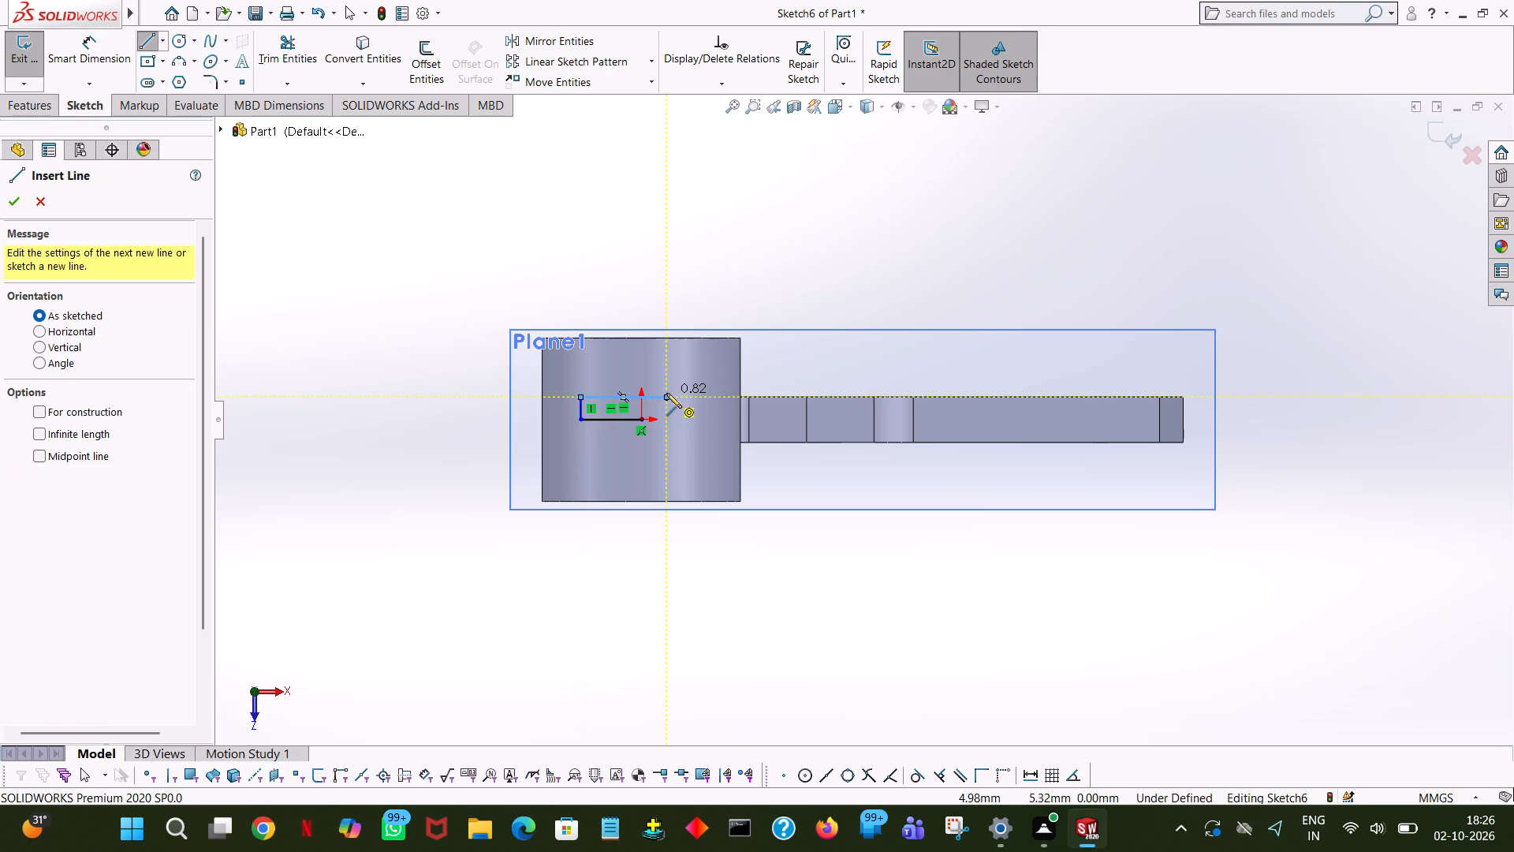
right_click(666, 393)
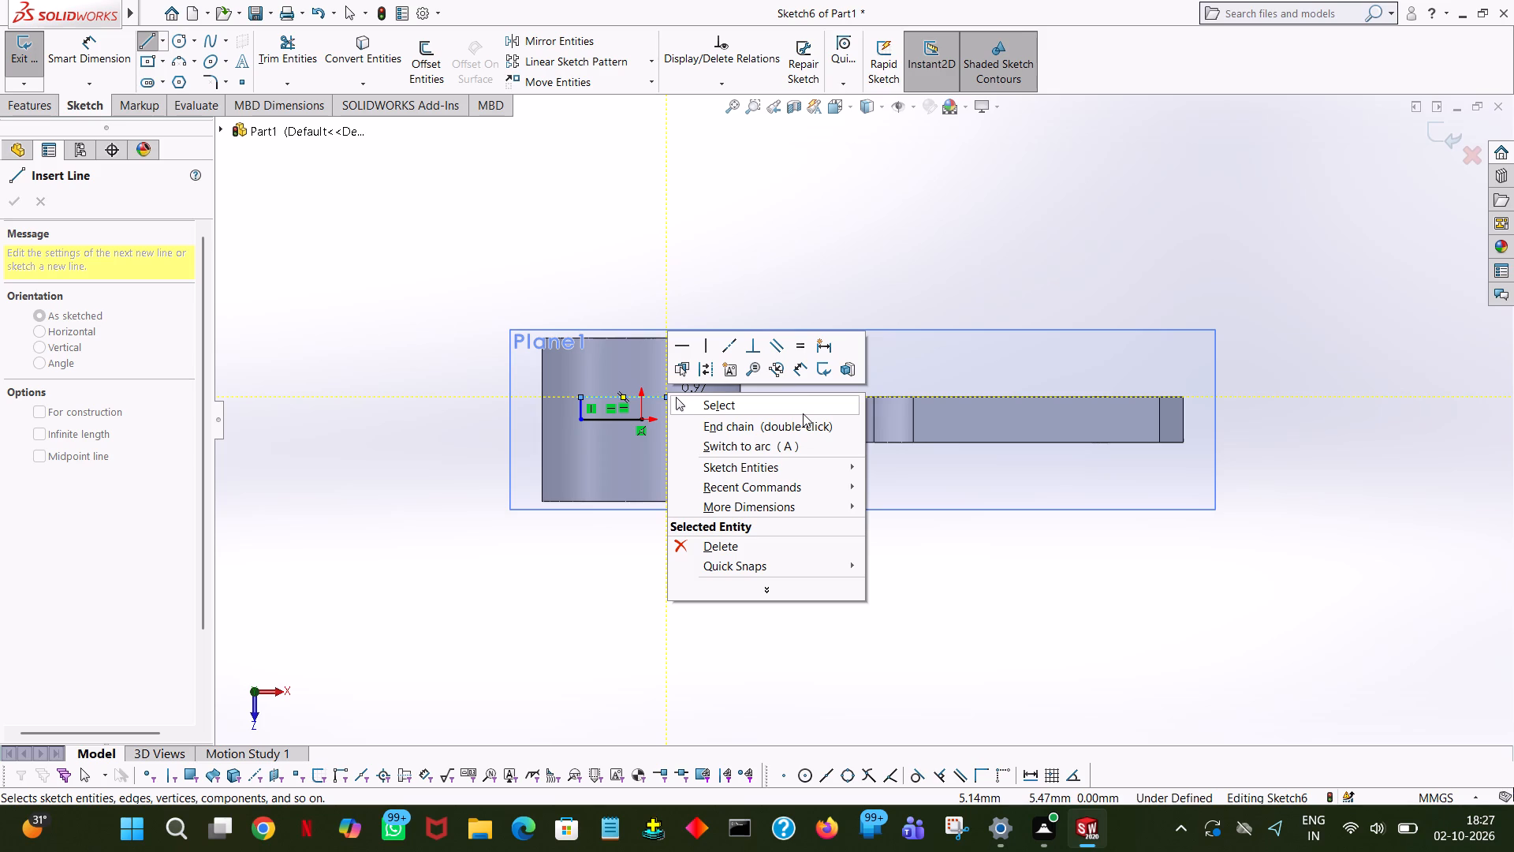
click(749, 407)
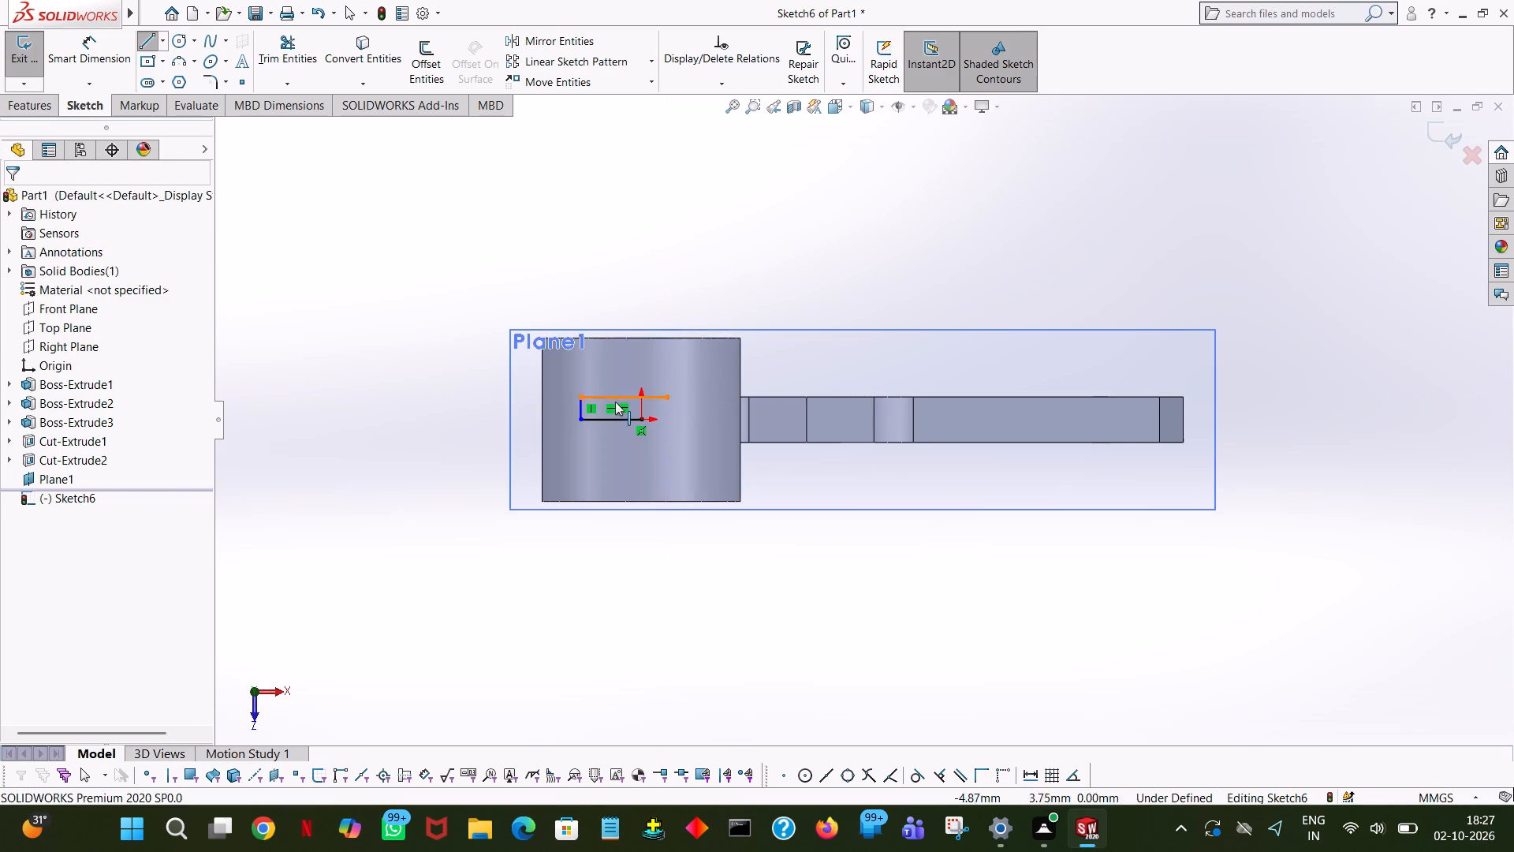
click(610, 391)
click(612, 397)
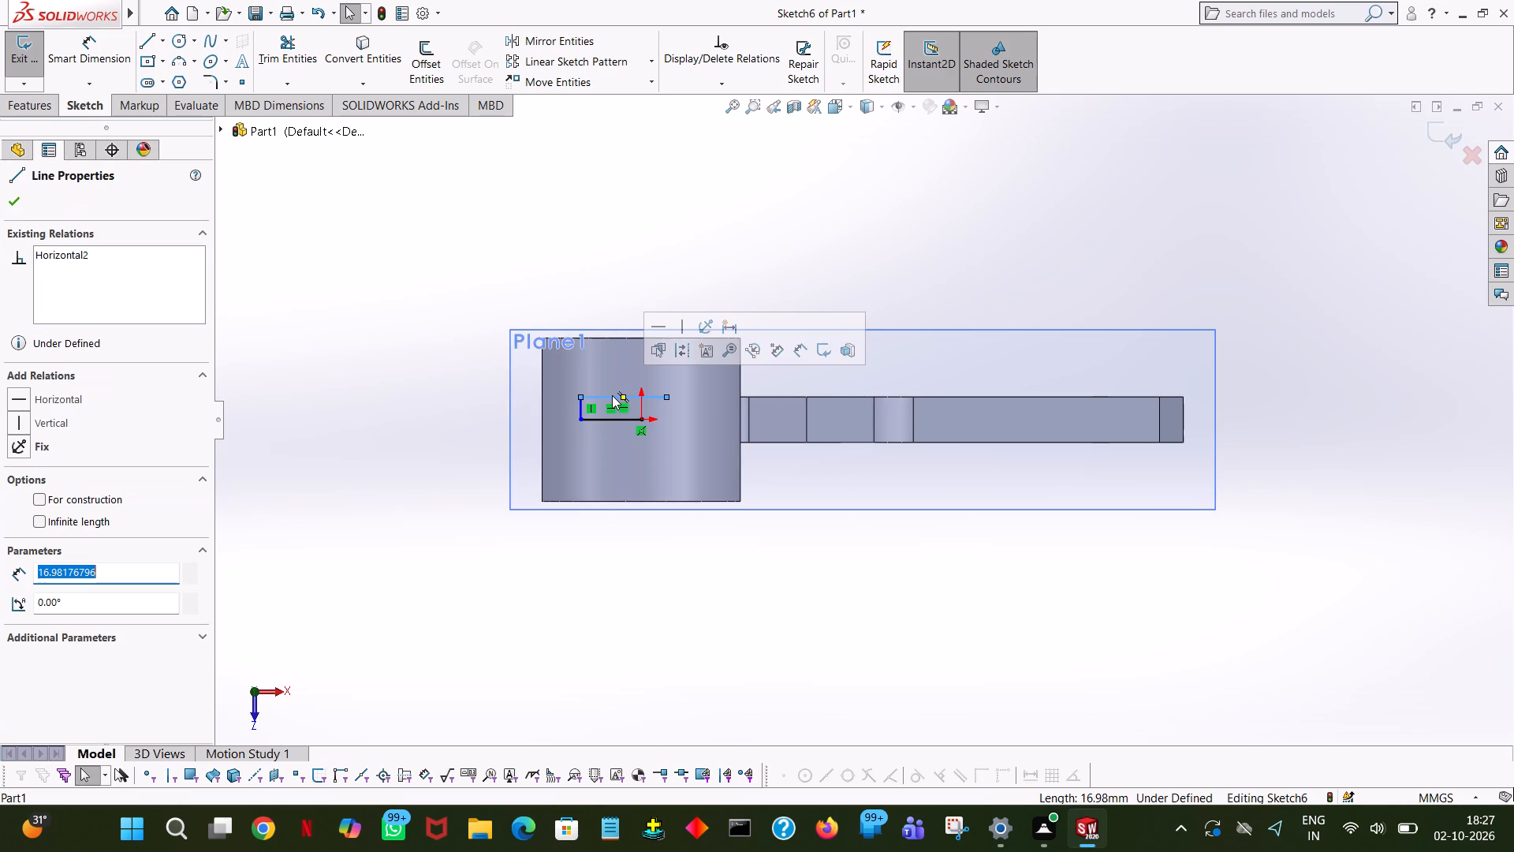
text(24)
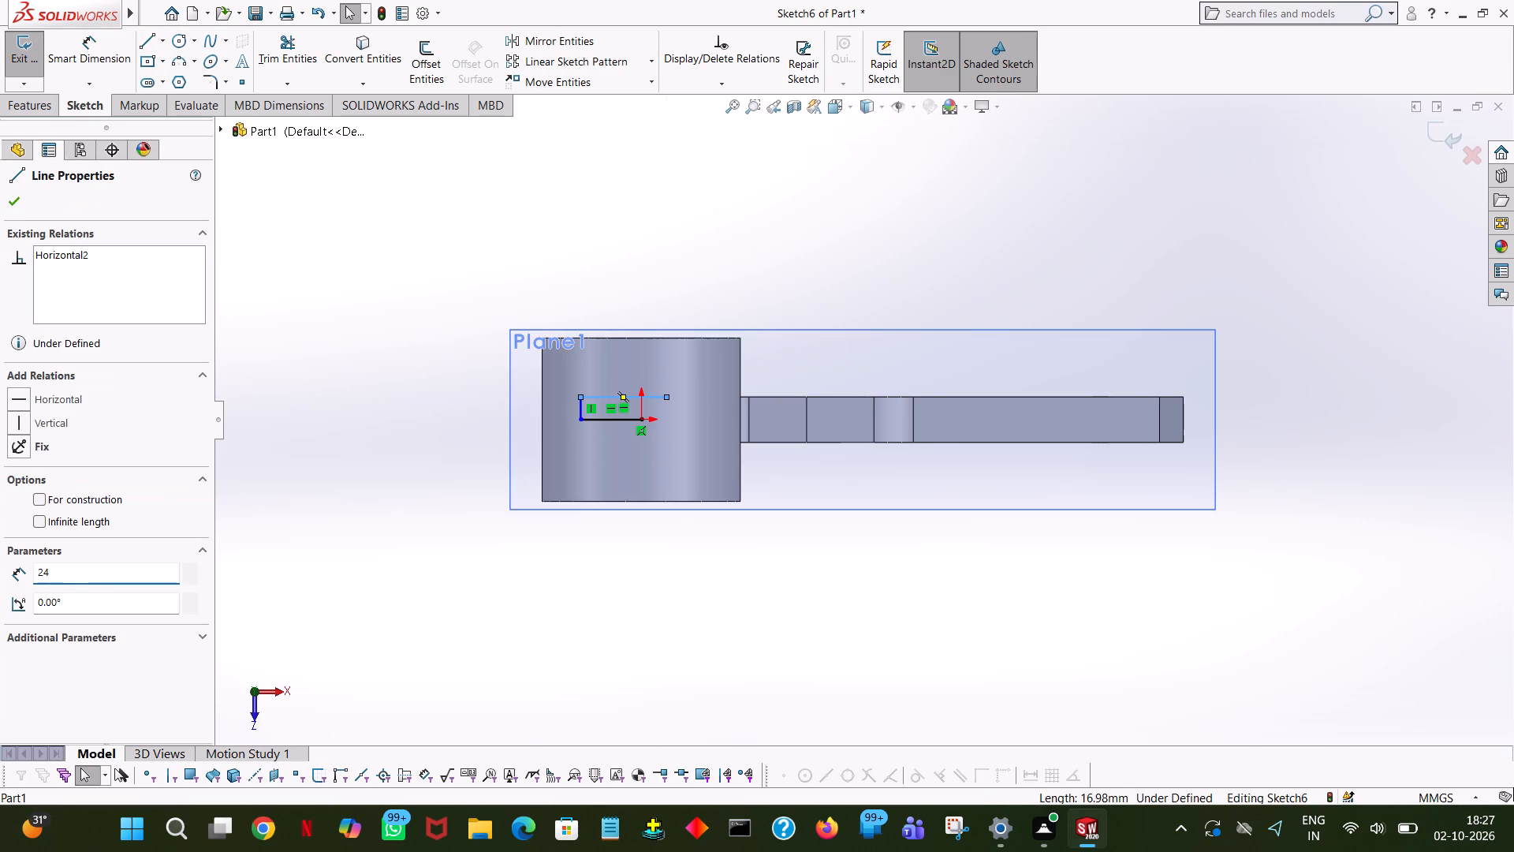
key(Return)
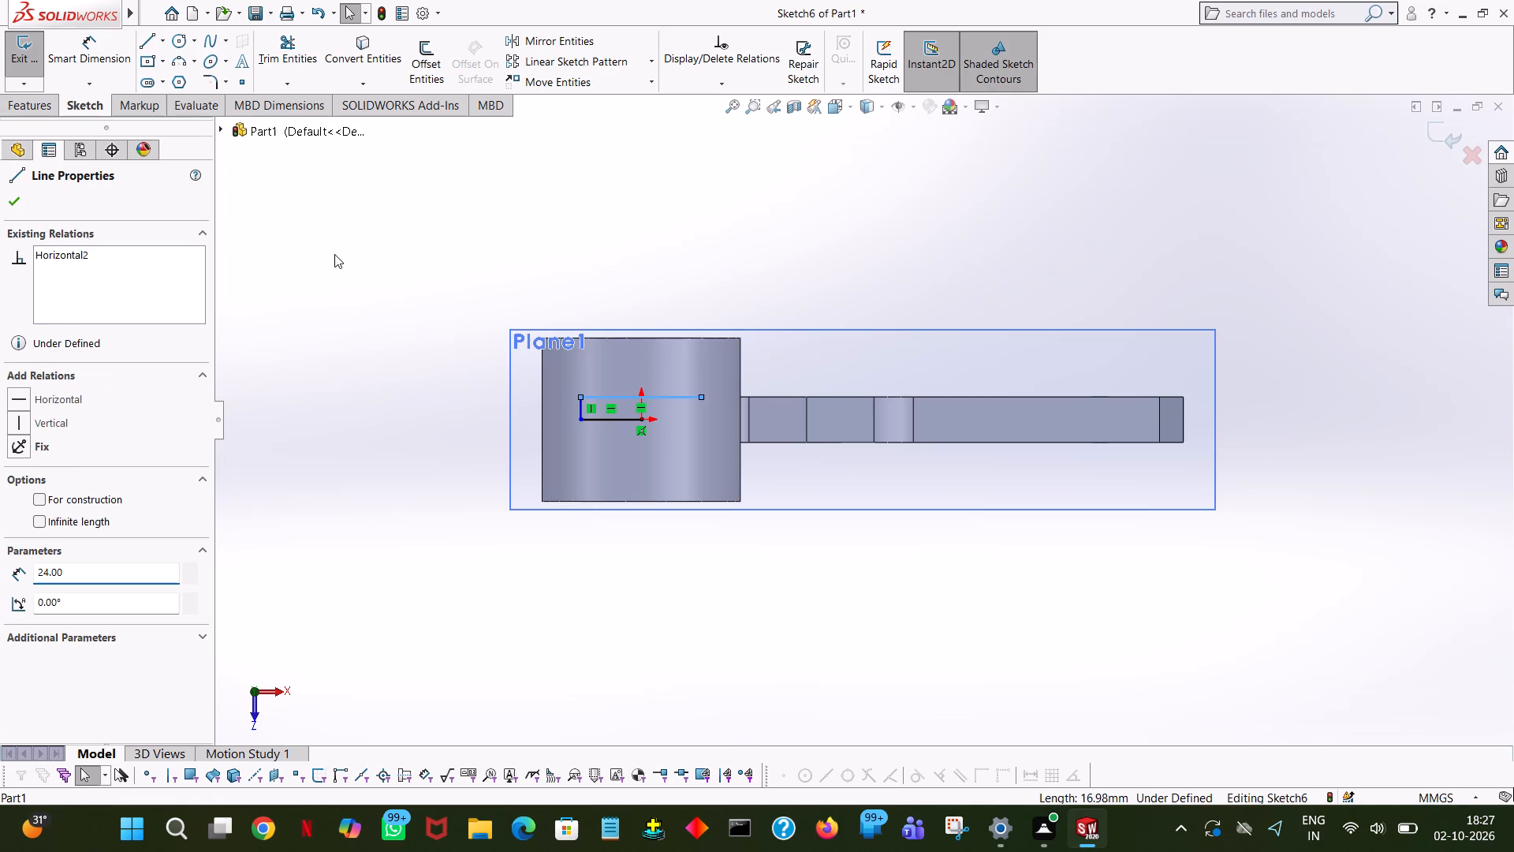
click(334, 254)
Complete the rectangle with a 9 mm vertical line down, a 24 mm horizontal line back, and a vertical line up to the starting corner.
click(157, 44)
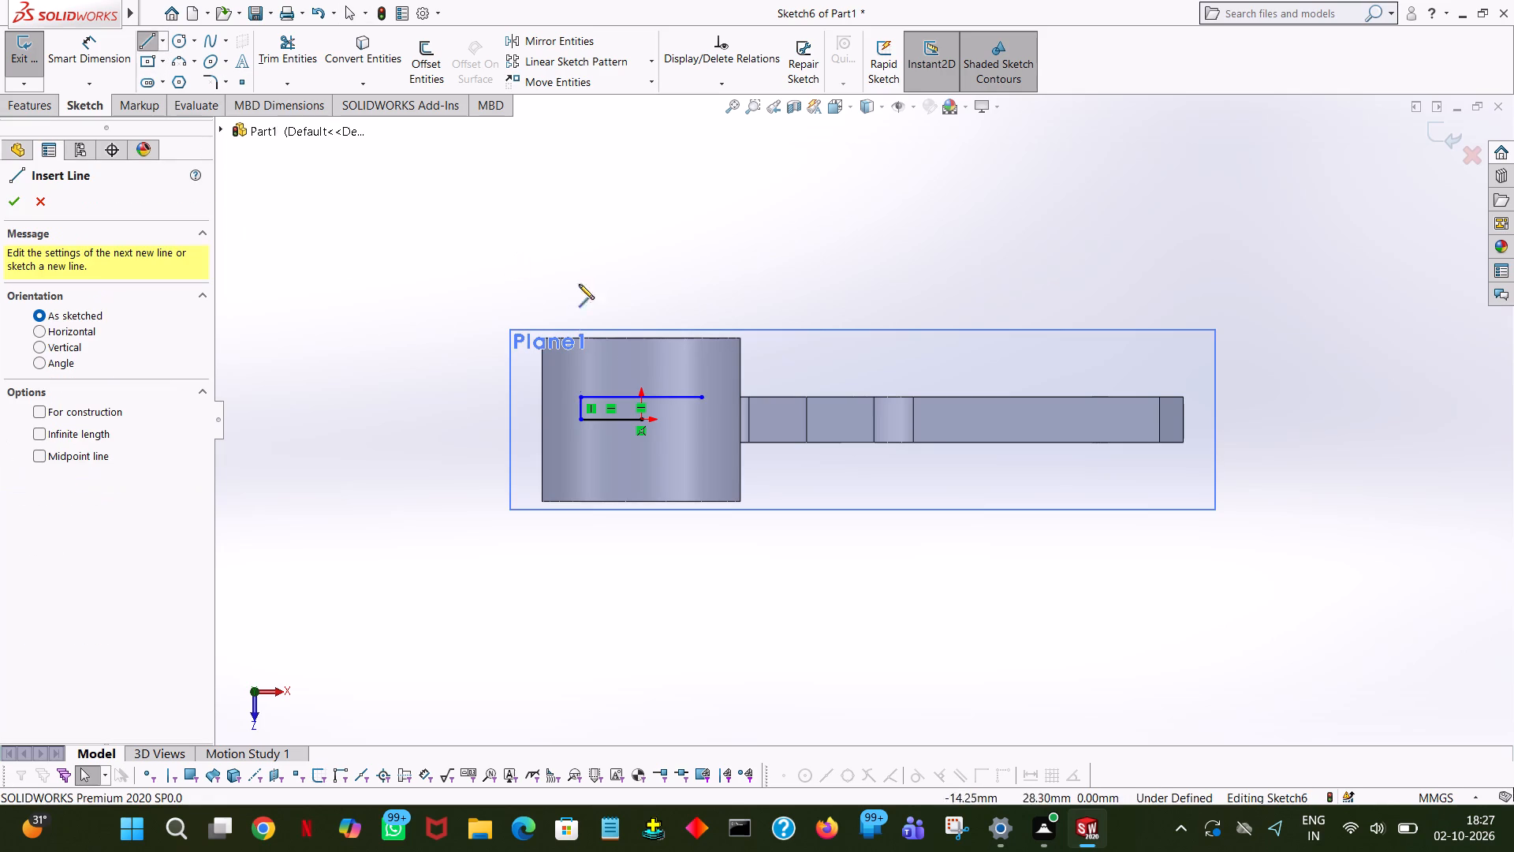
click(701, 395)
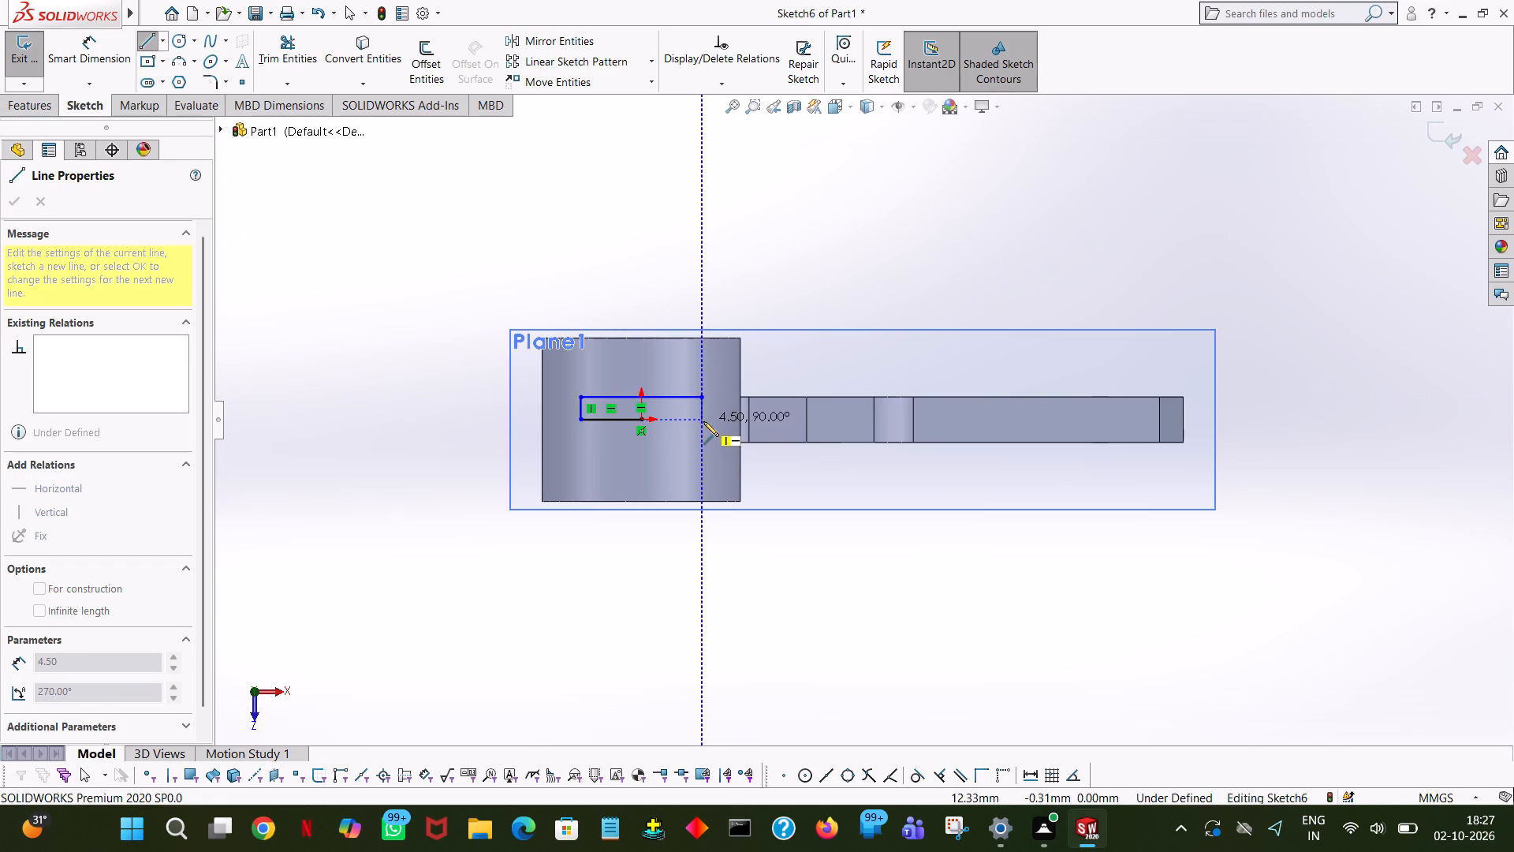
click(701, 448)
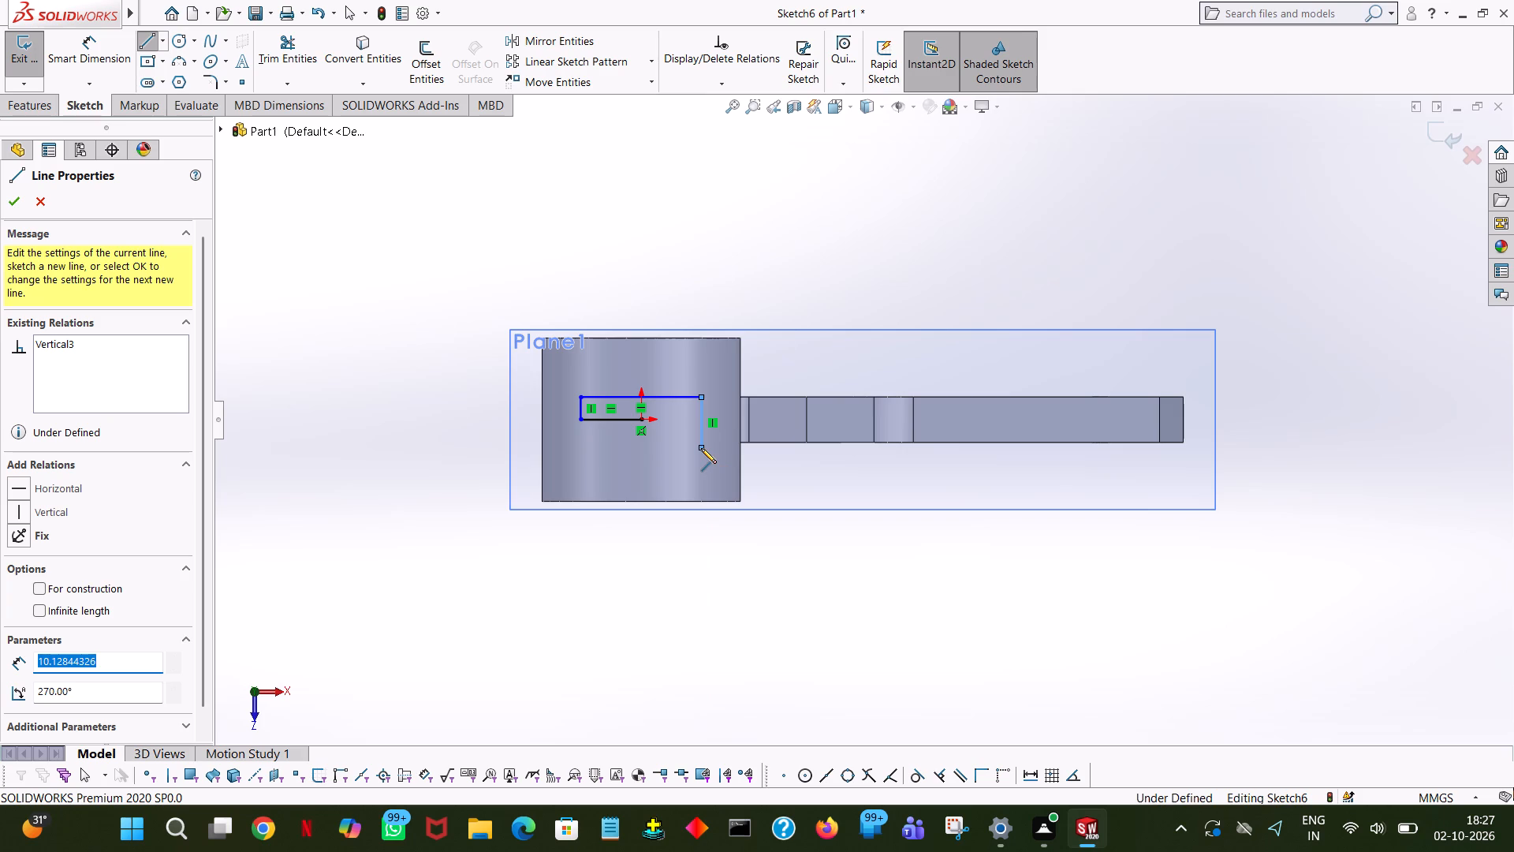
key(9)
key(Return)
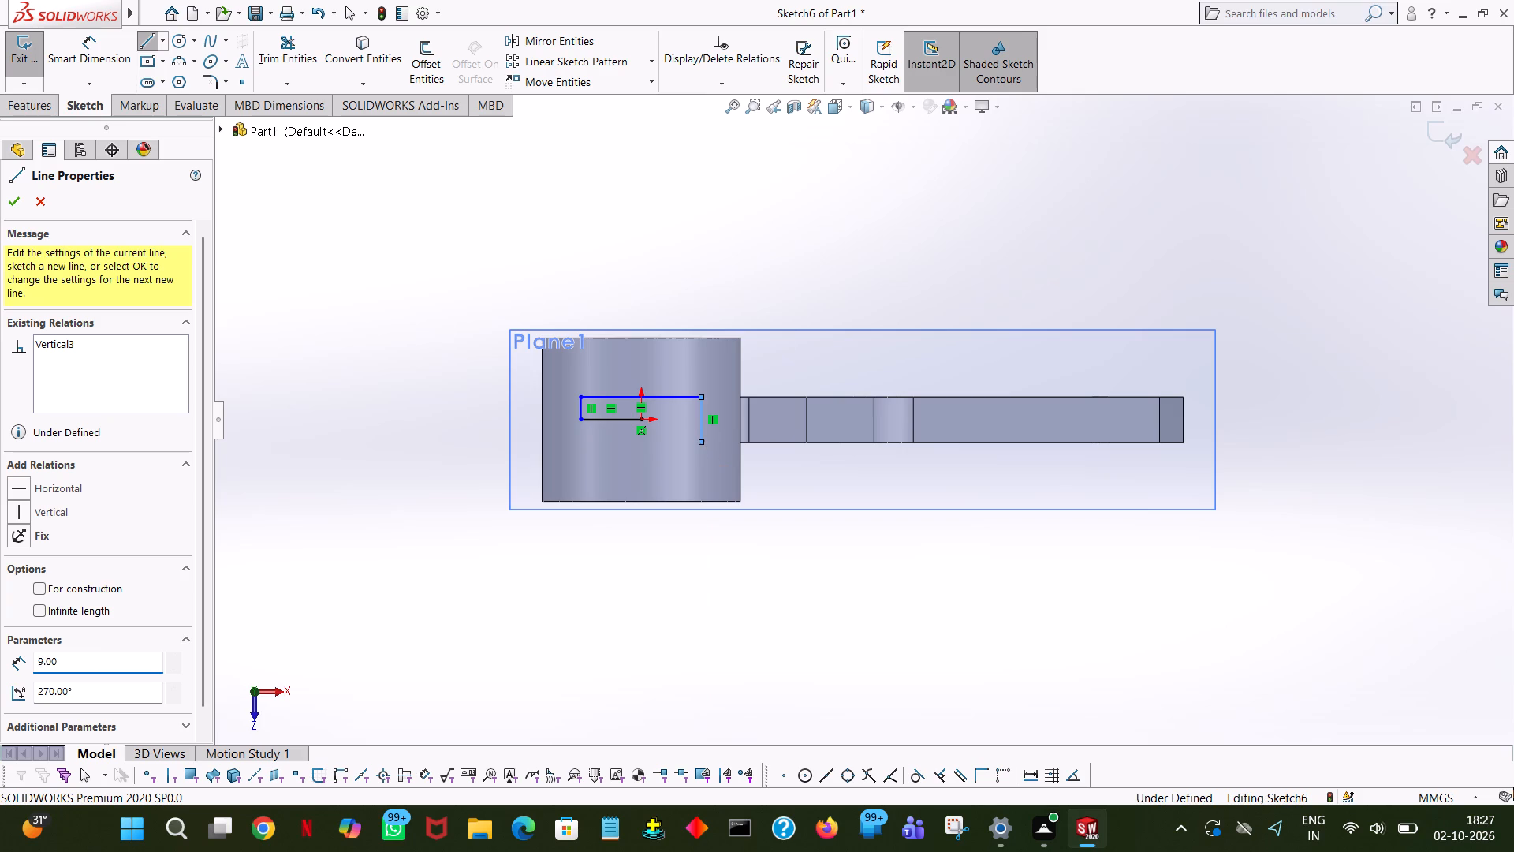
click(577, 441)
click(578, 424)
right_click(578, 424)
click(611, 432)
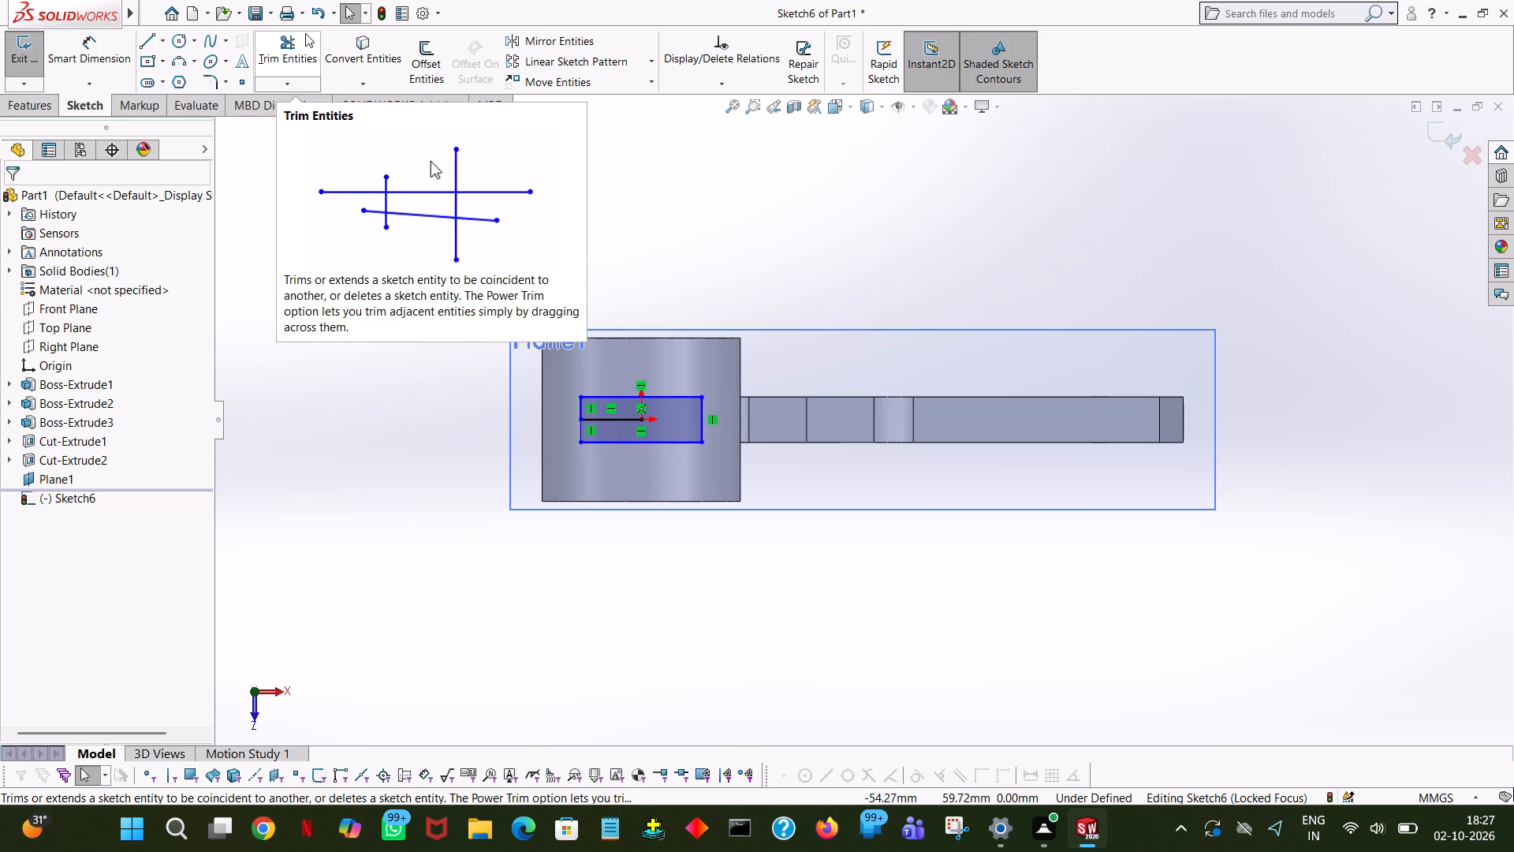
Trim away the 12 mm horizontal line between the origin and the rectangle's side, using Trim to closest.
click(305, 33)
click(622, 414)
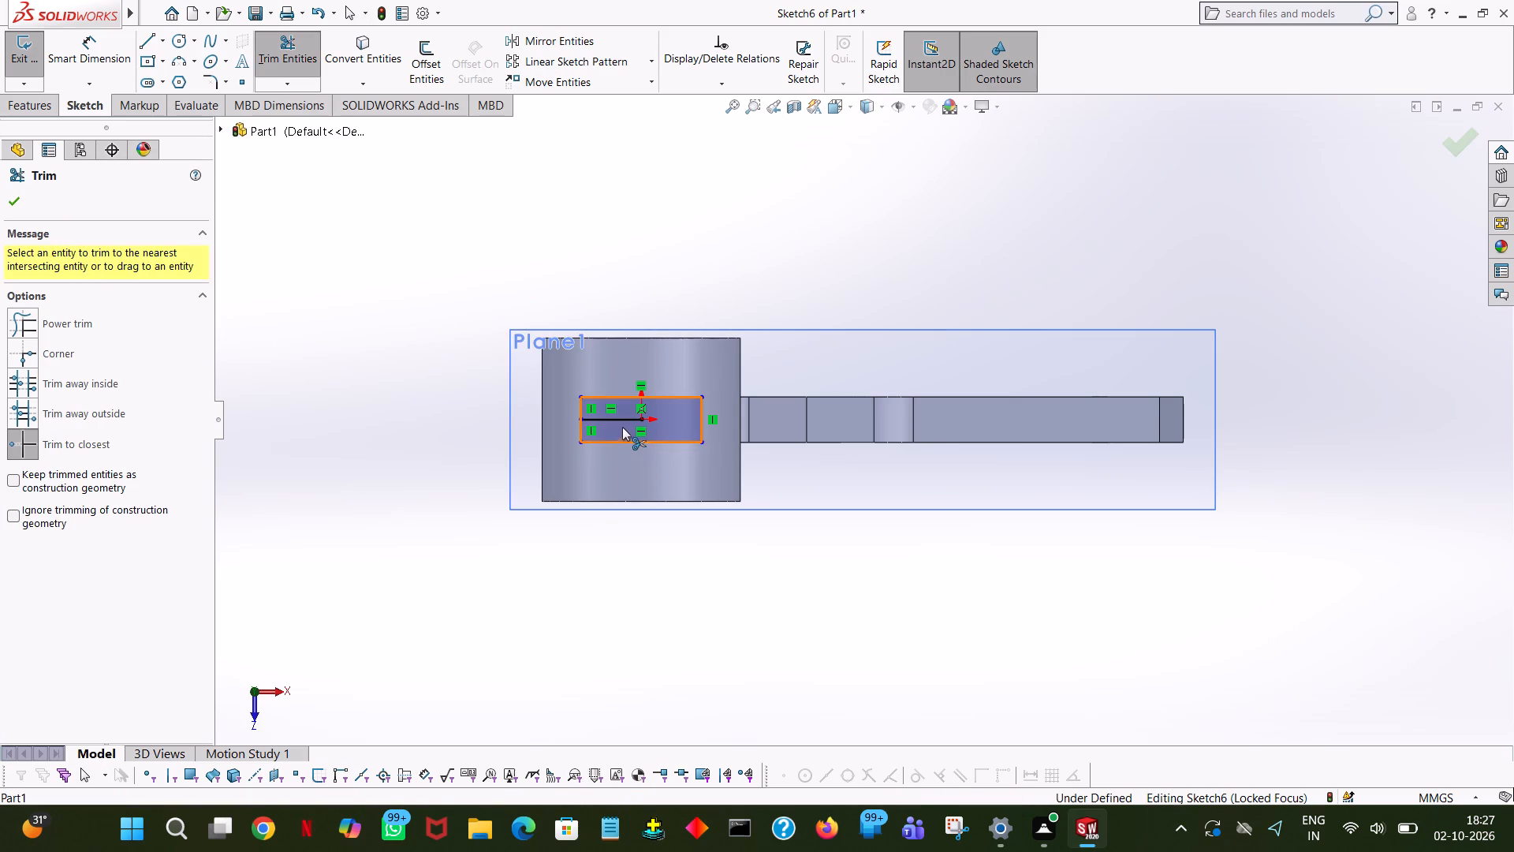
click(622, 417)
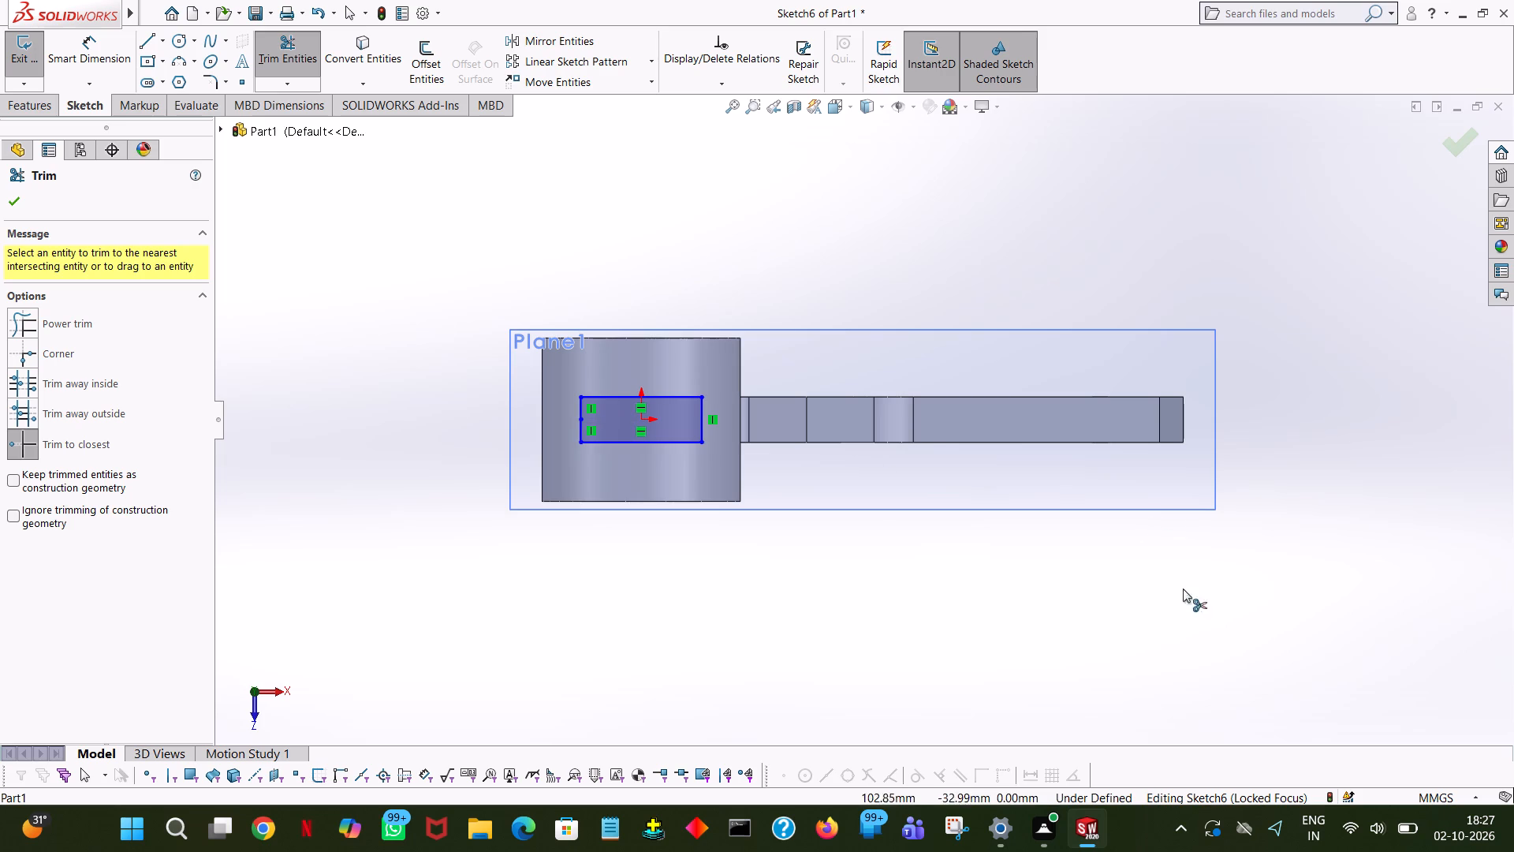
middle_drag(1190, 661, 1180, 387)
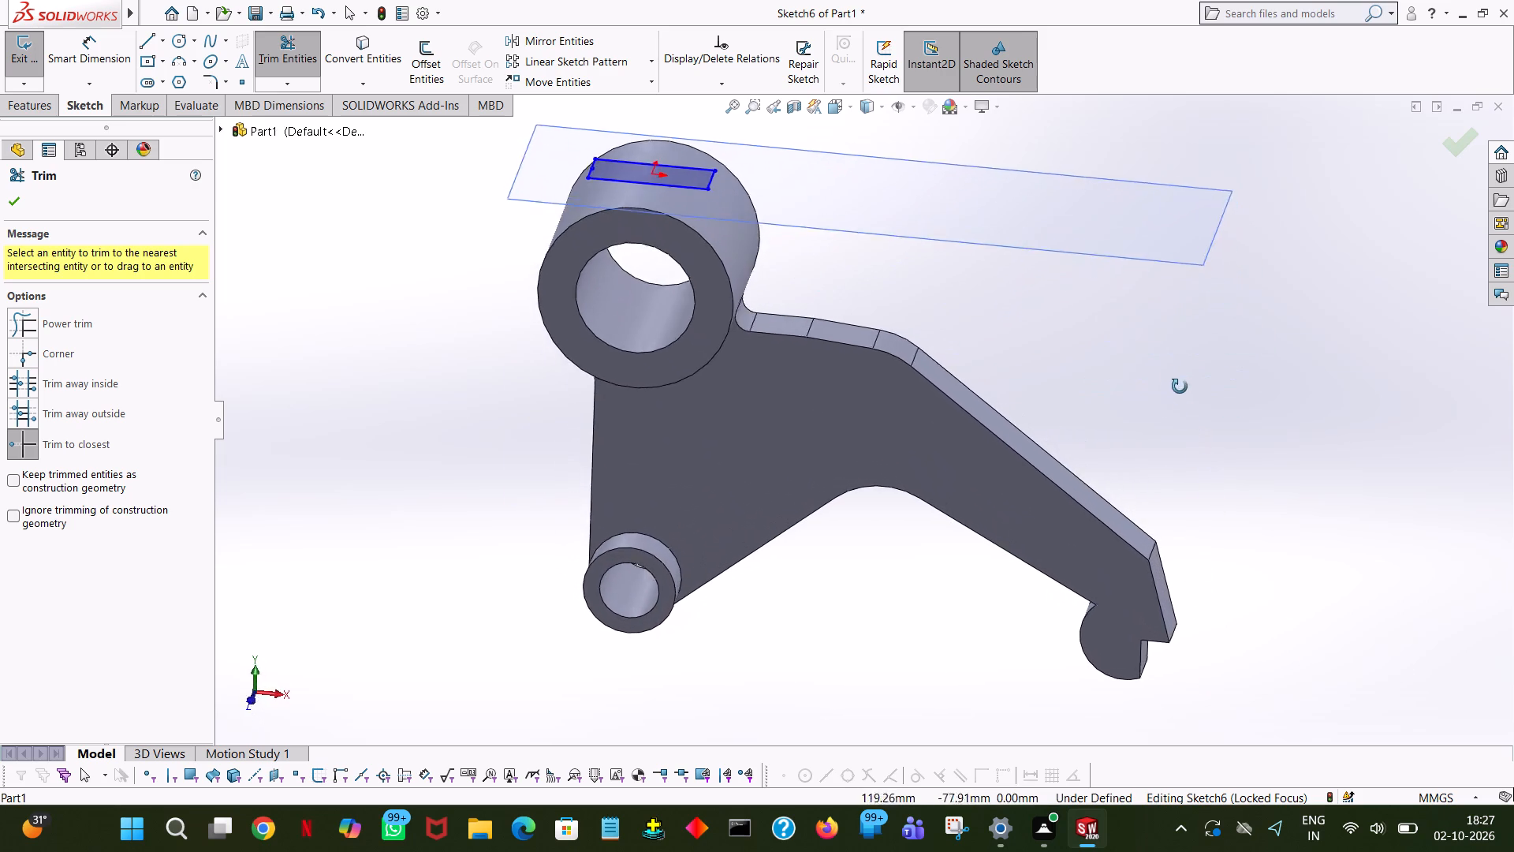
middle_drag(1180, 387, 1226, 321)
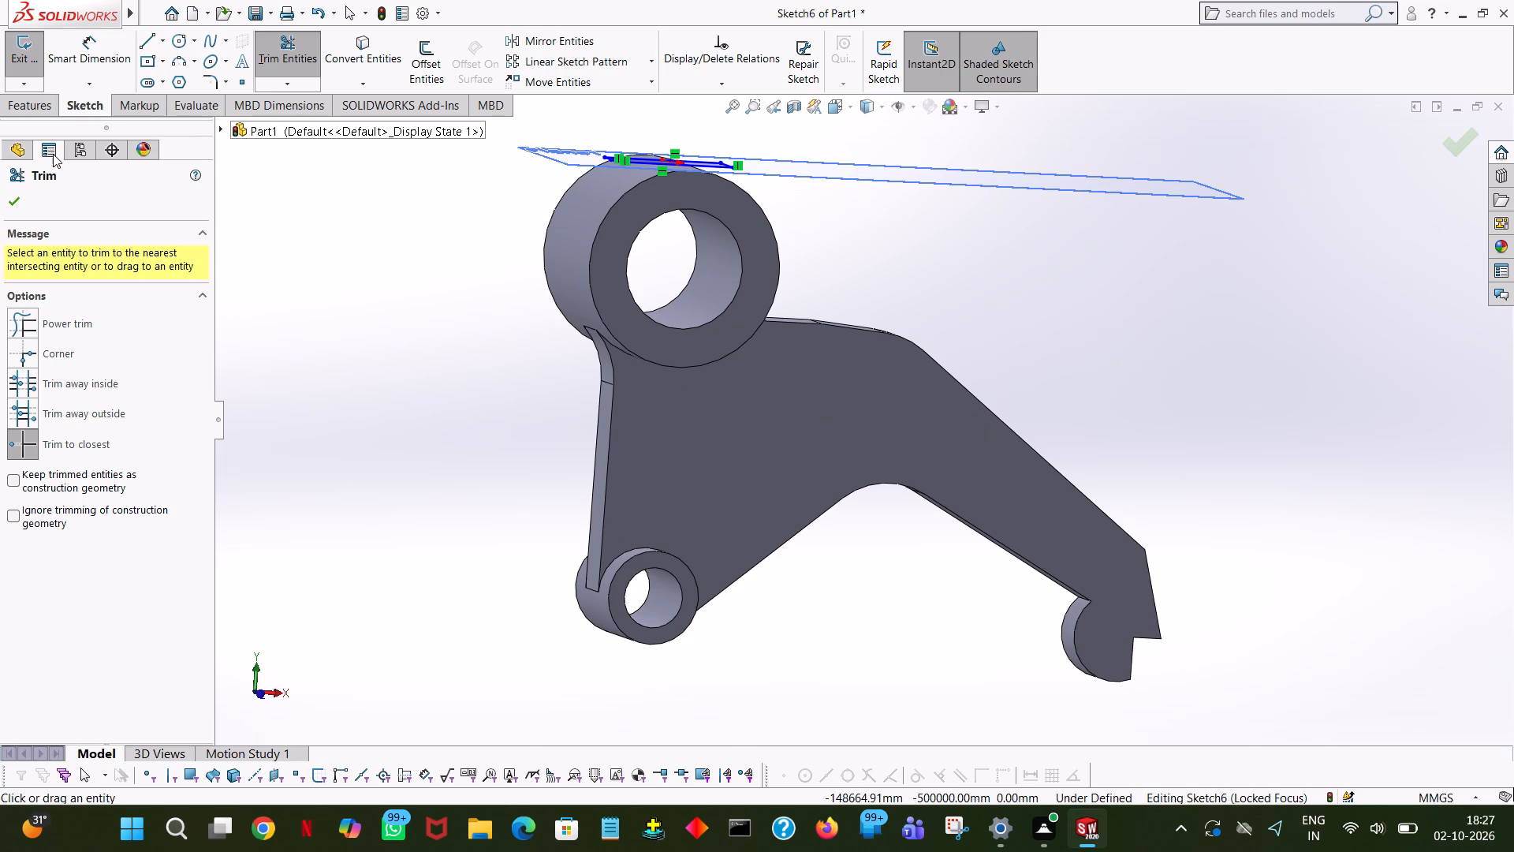
click(11, 196)
Cut-extrude the 24 by 9 mm rectangle down into the large boss to a blind depth of 13.20 mm.
click(9, 110)
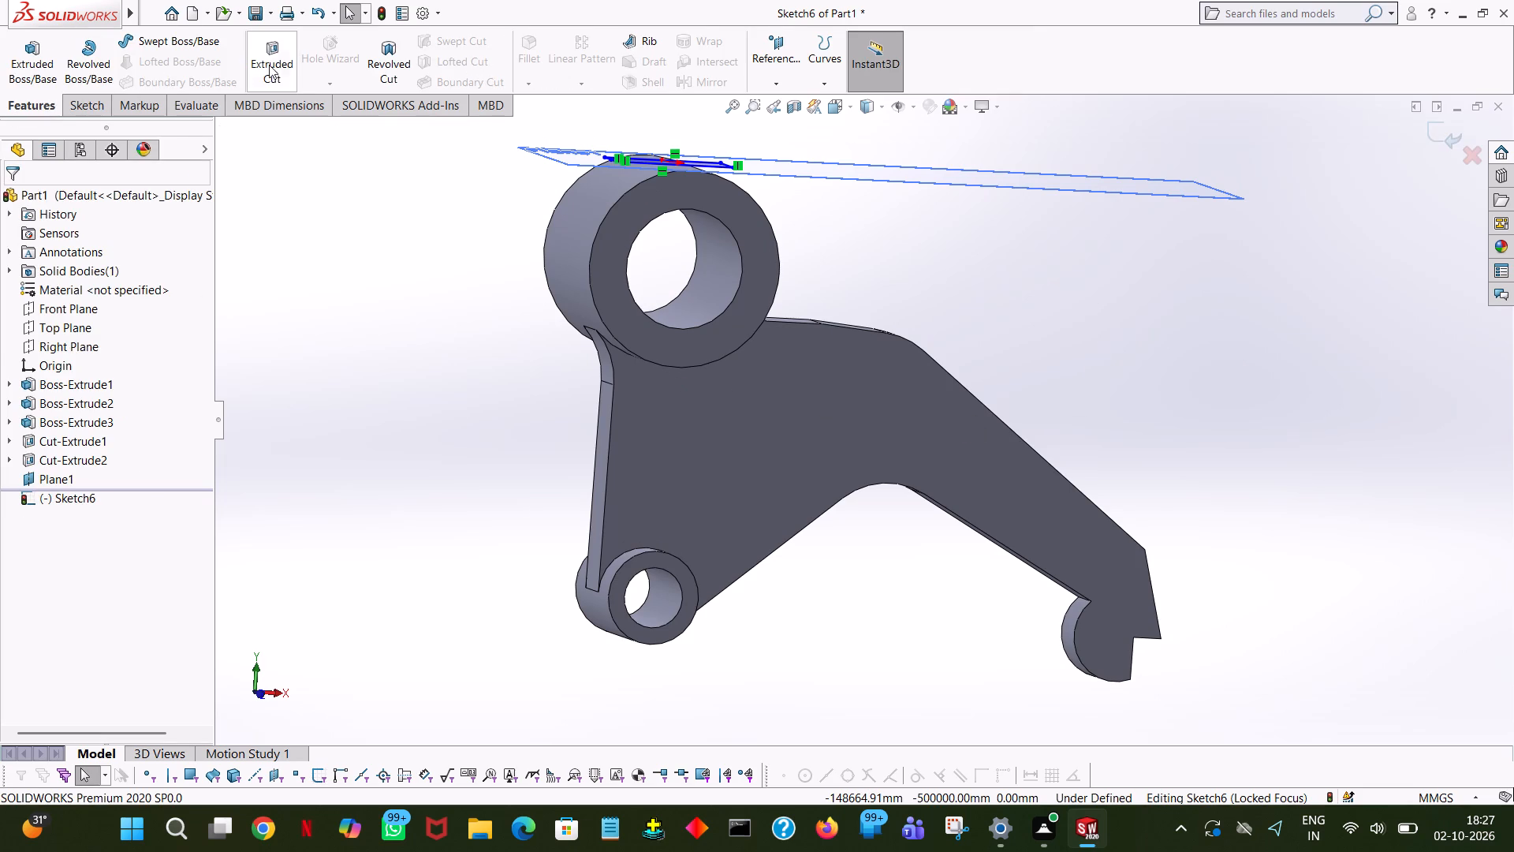
click(278, 62)
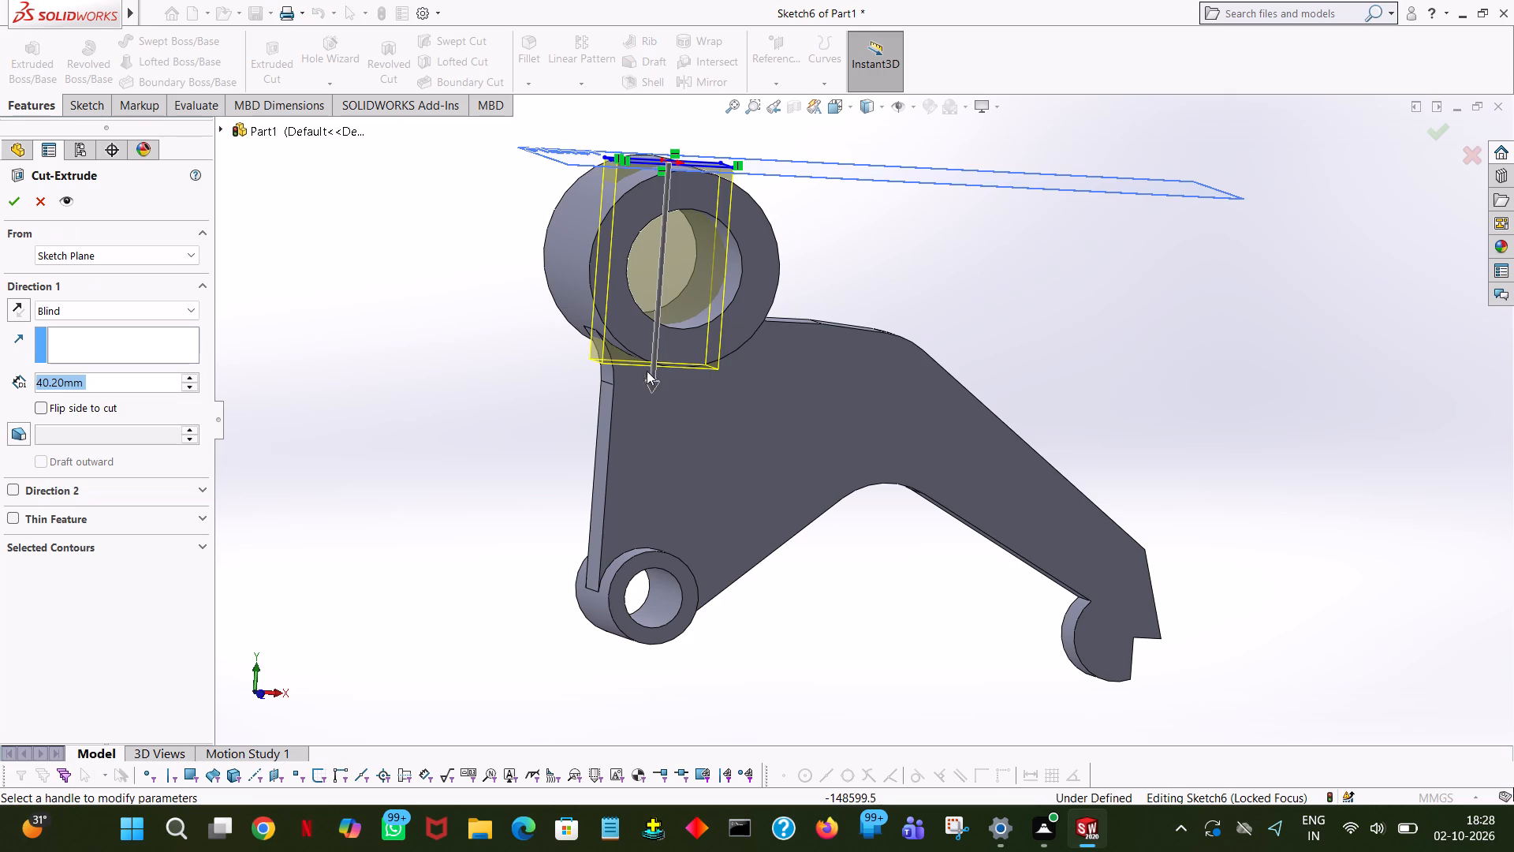
drag(657, 385, 682, 229)
click(682, 229)
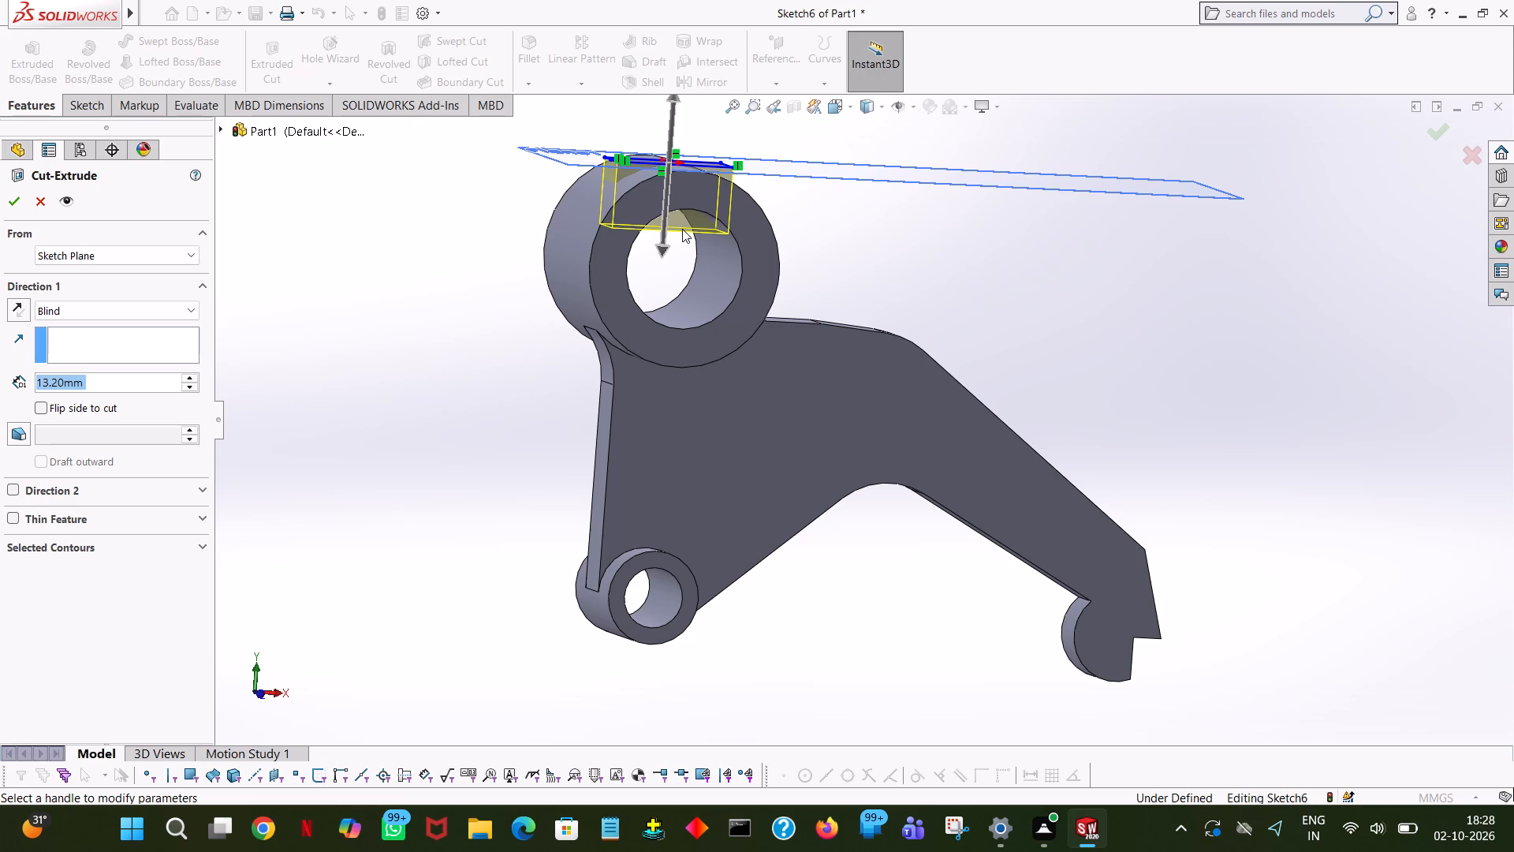
click(11, 207)
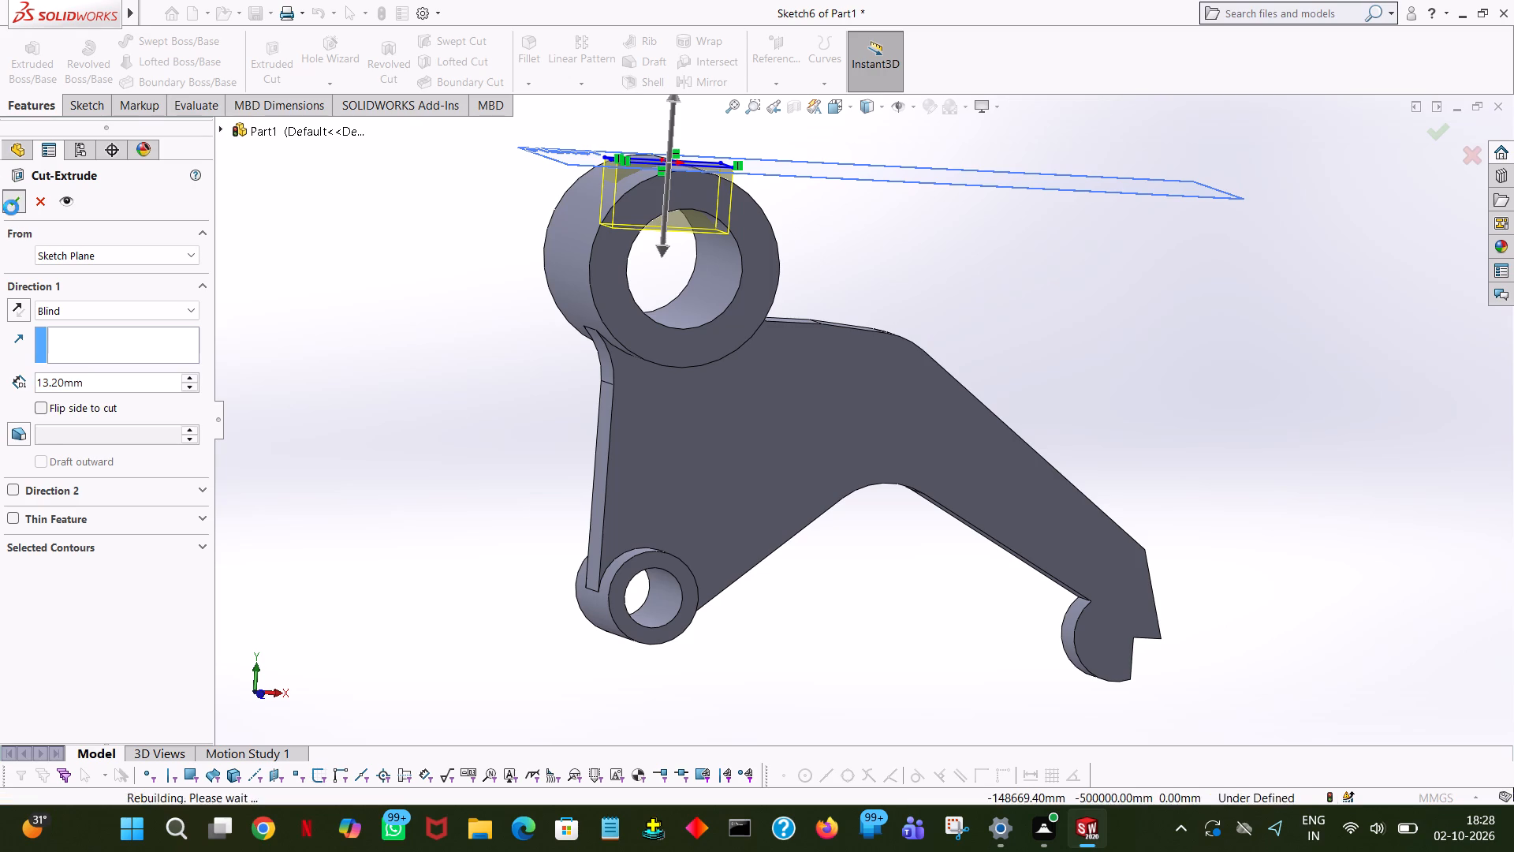
click(1025, 293)
Hide the offset reference plane above the large boss.
middle_drag(1025, 293, 887, 320)
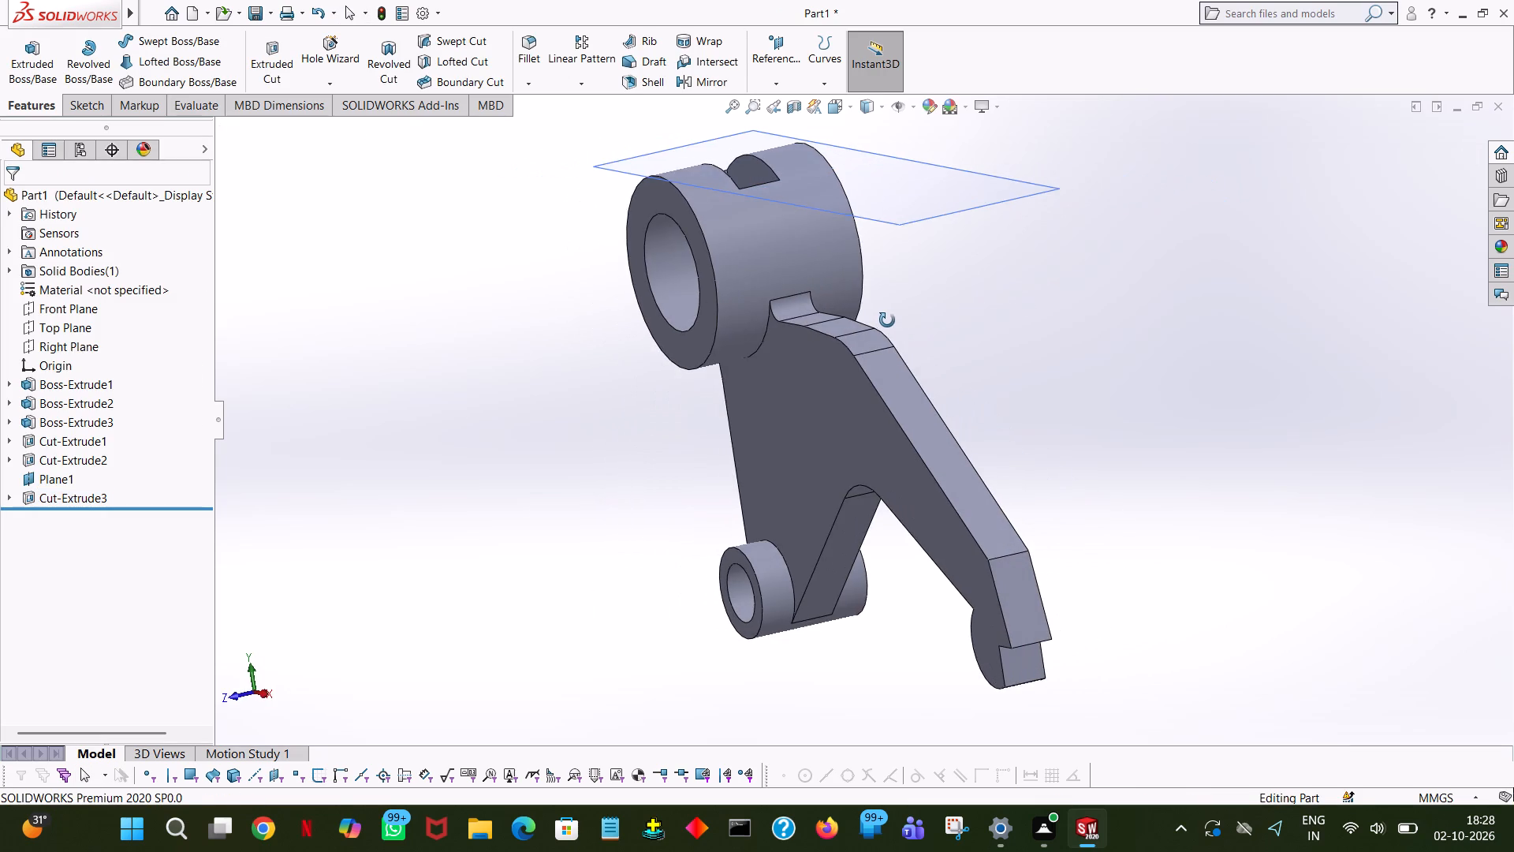
middle_drag(887, 320, 897, 354)
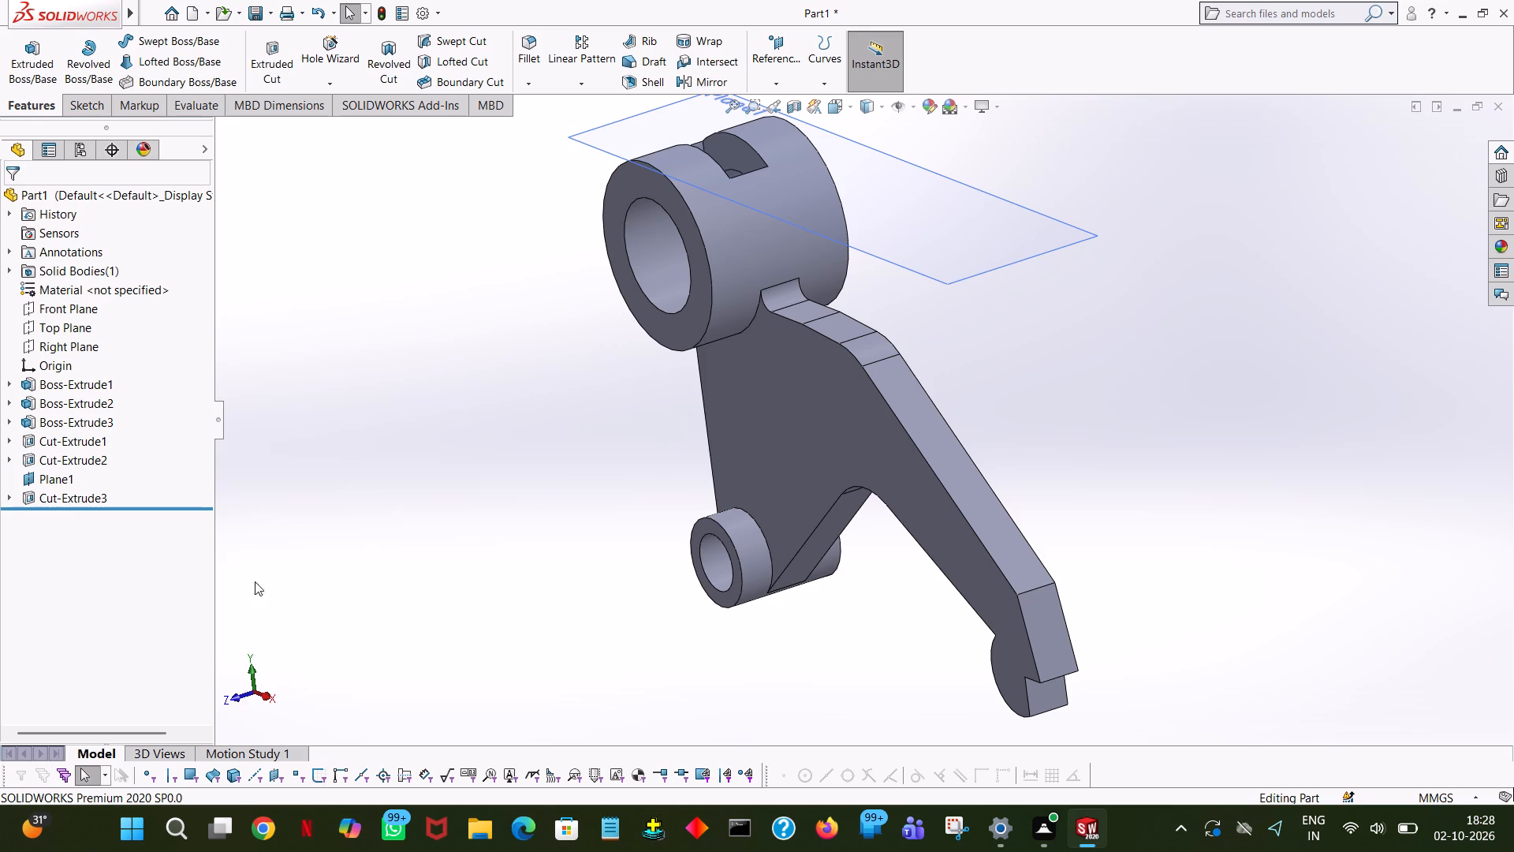
click(45, 482)
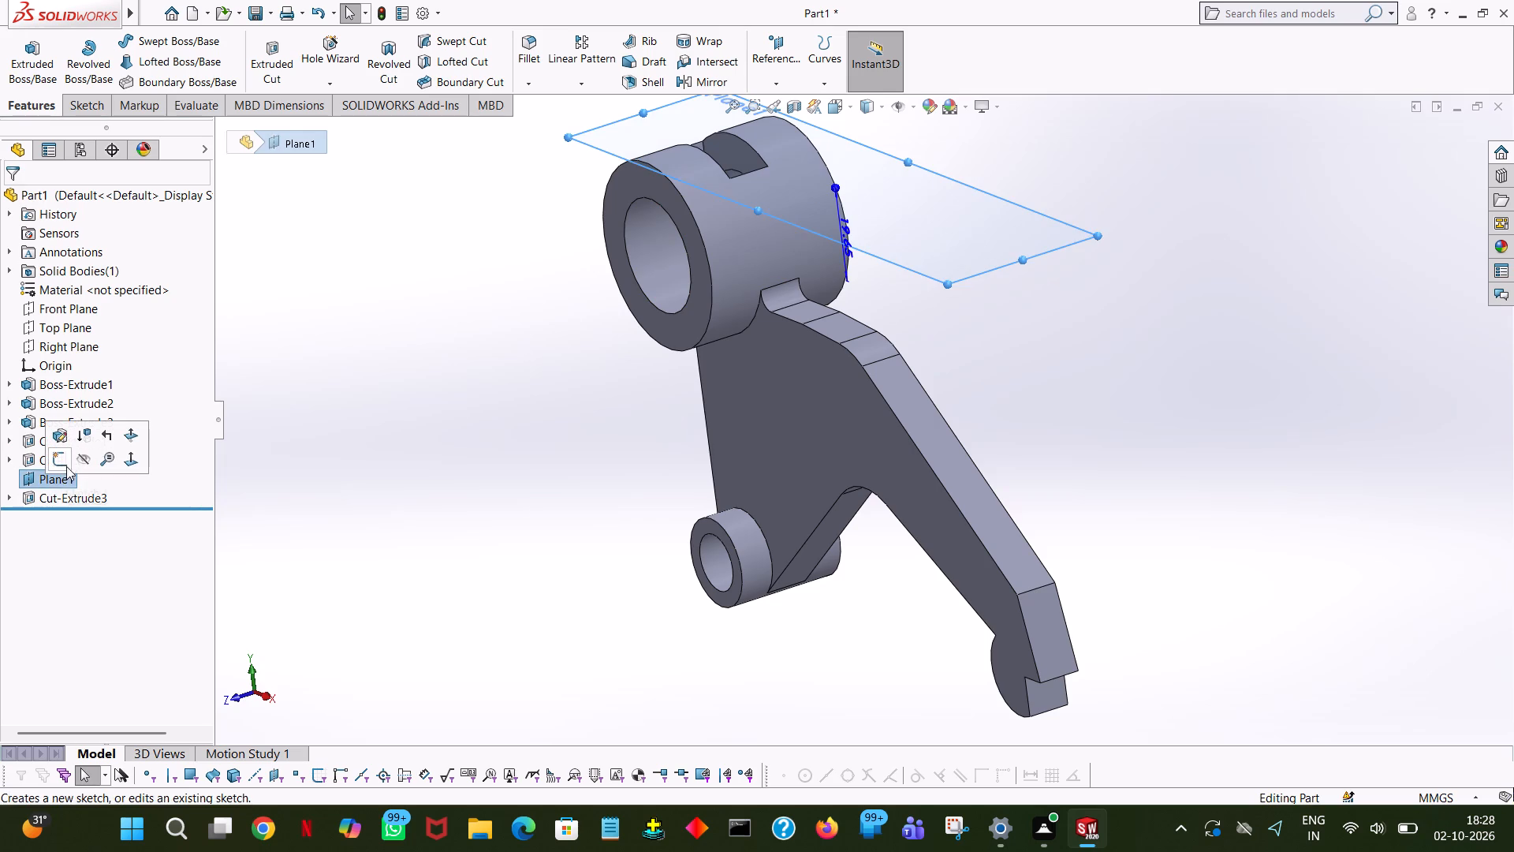
click(79, 464)
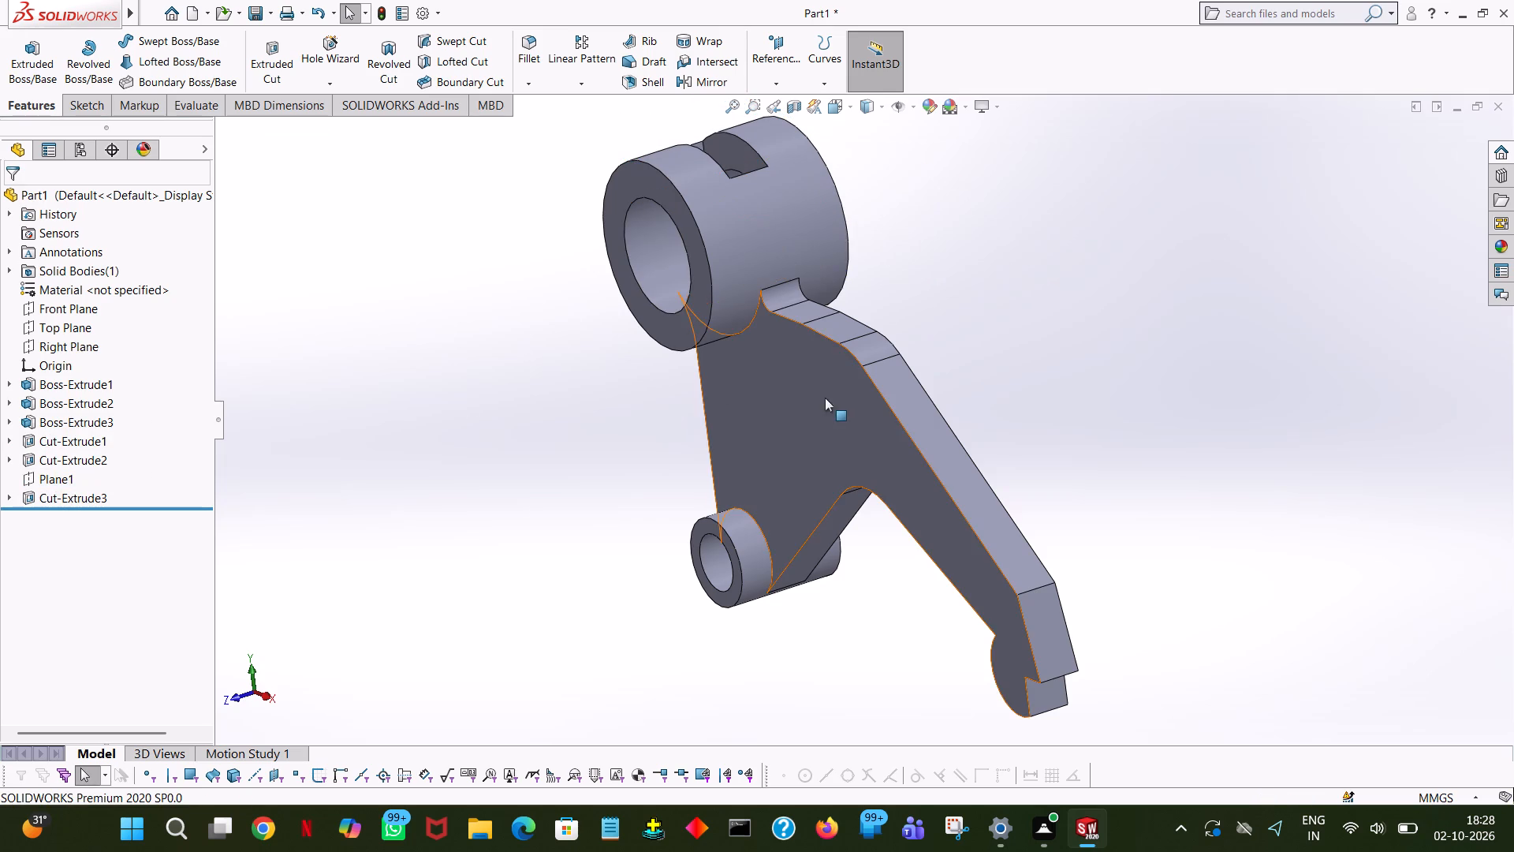
Save the part as "mechanical lever arm" in the "desighn new job" folder on New Volume (E:).
middle_drag(1049, 424, 1169, 482)
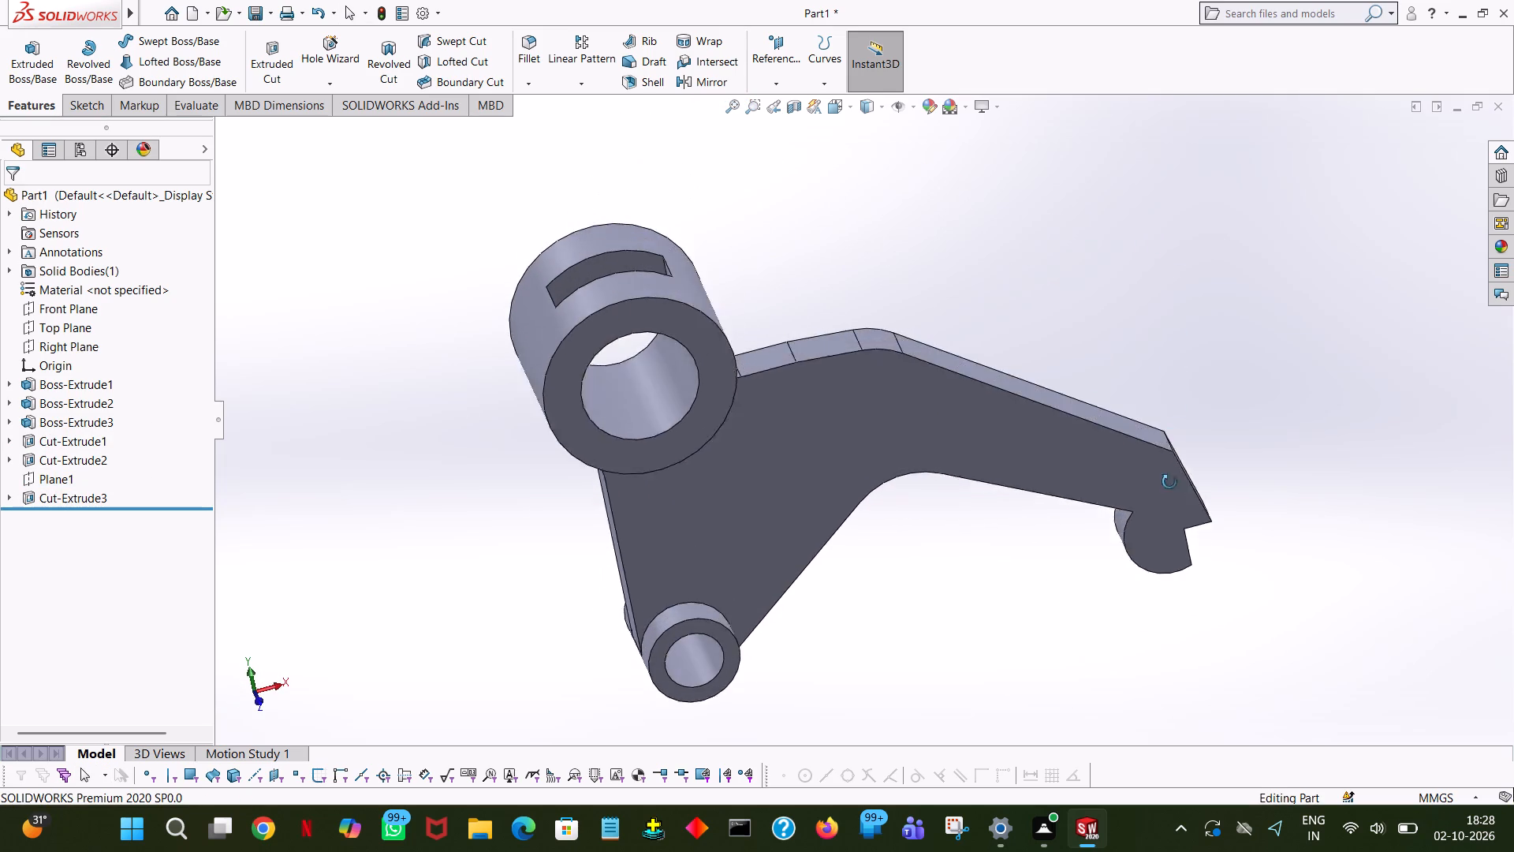
middle_drag(1169, 482, 1163, 528)
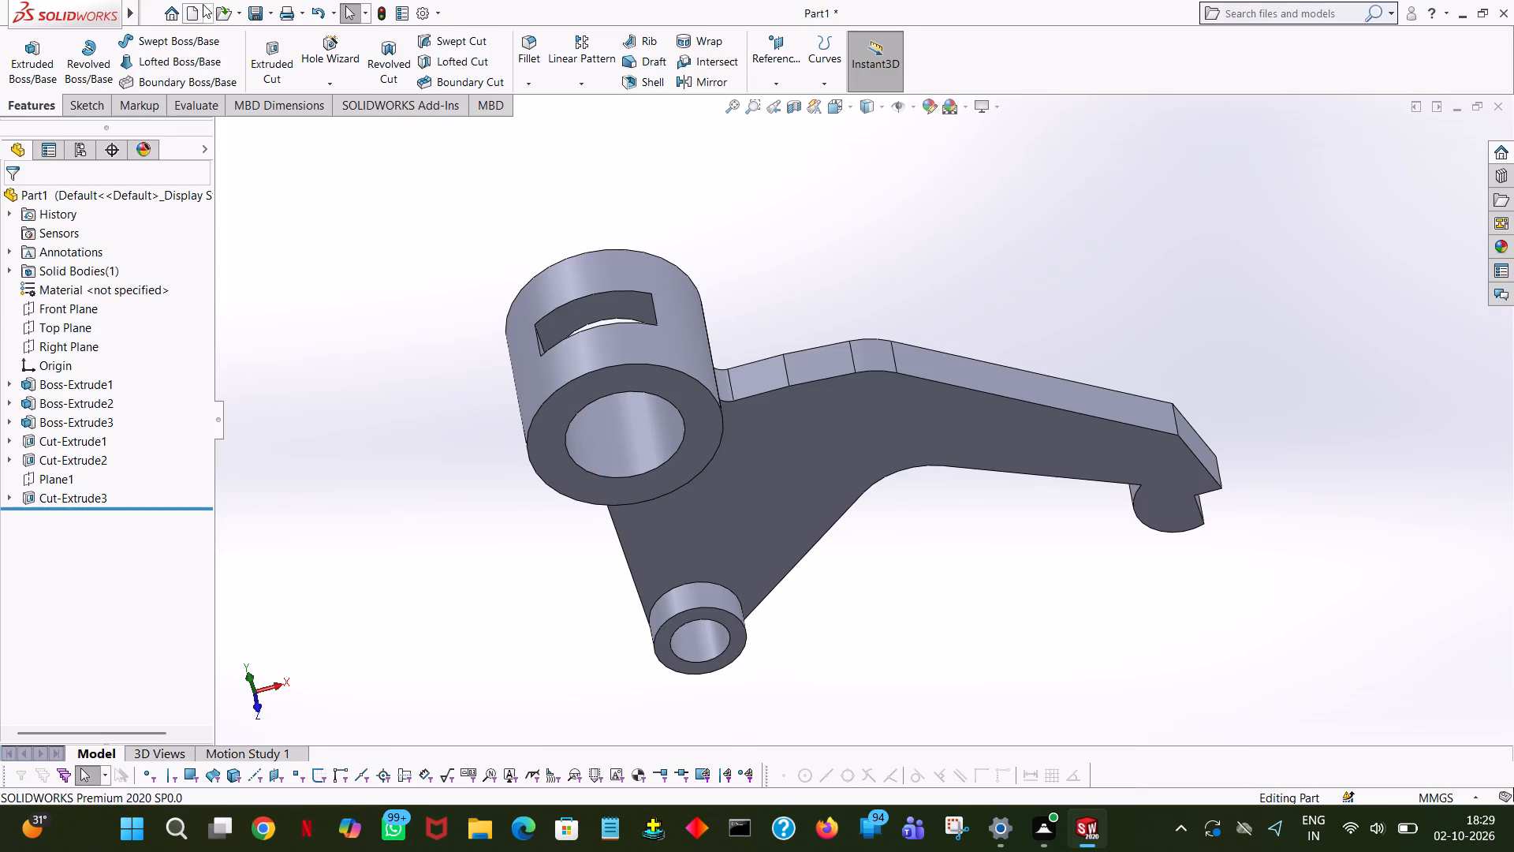
click(249, 16)
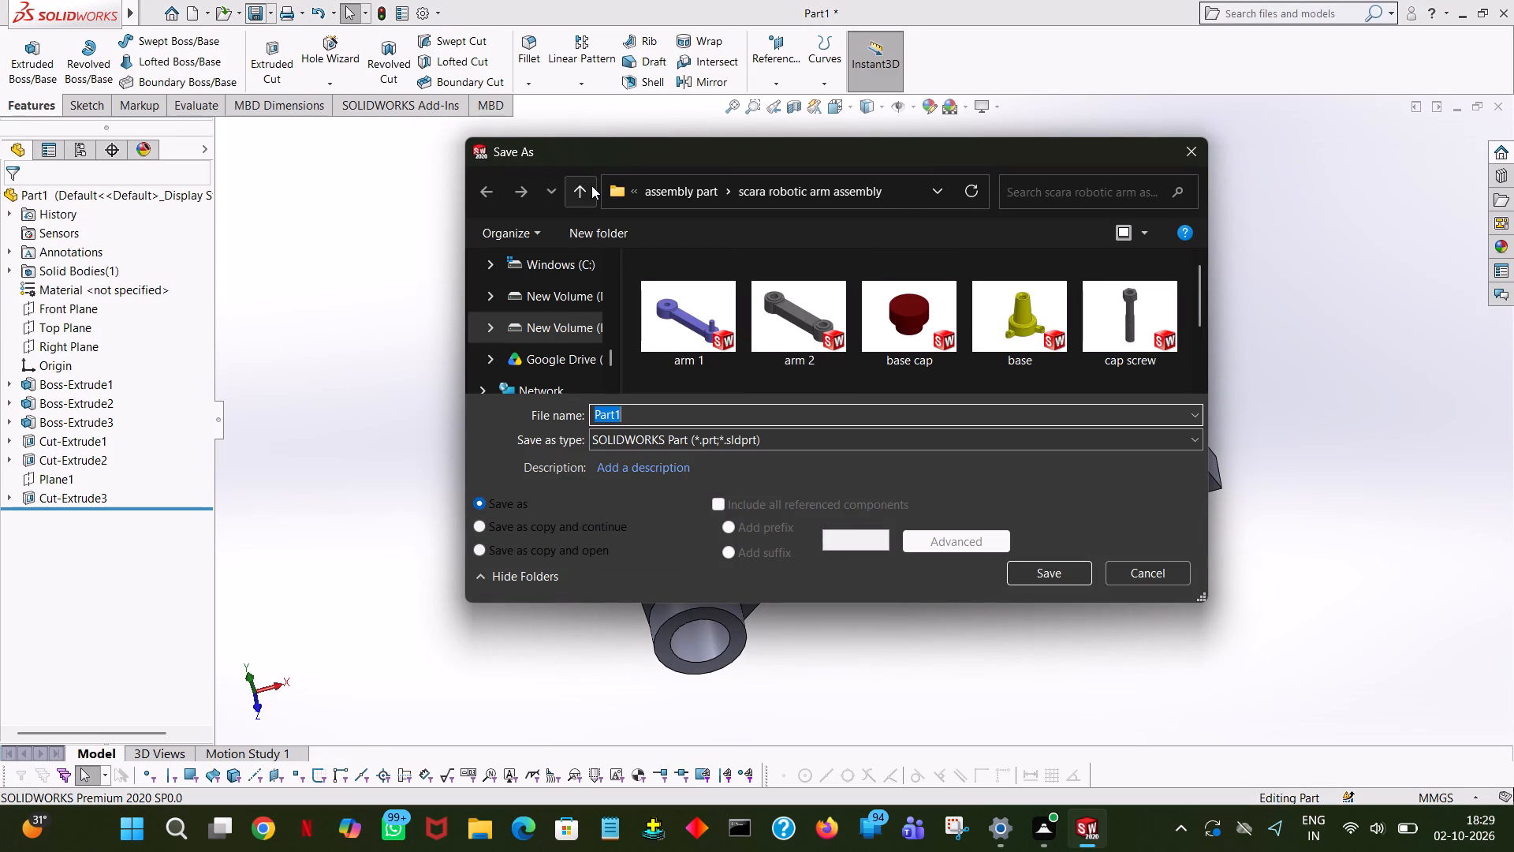
click(591, 191)
click(591, 191)
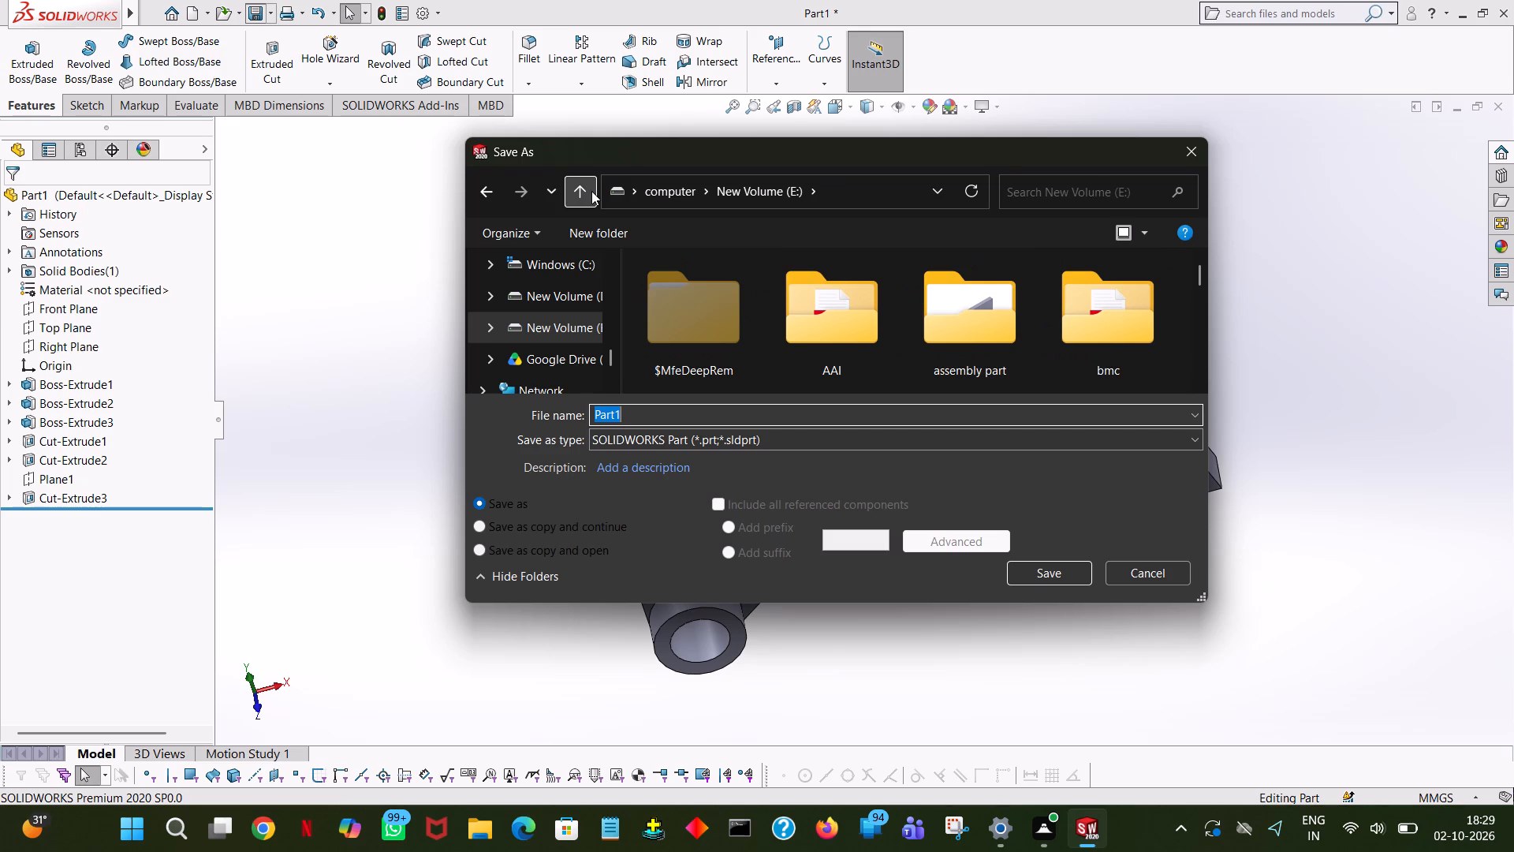
drag(1202, 277, 1206, 295)
double_click(717, 305)
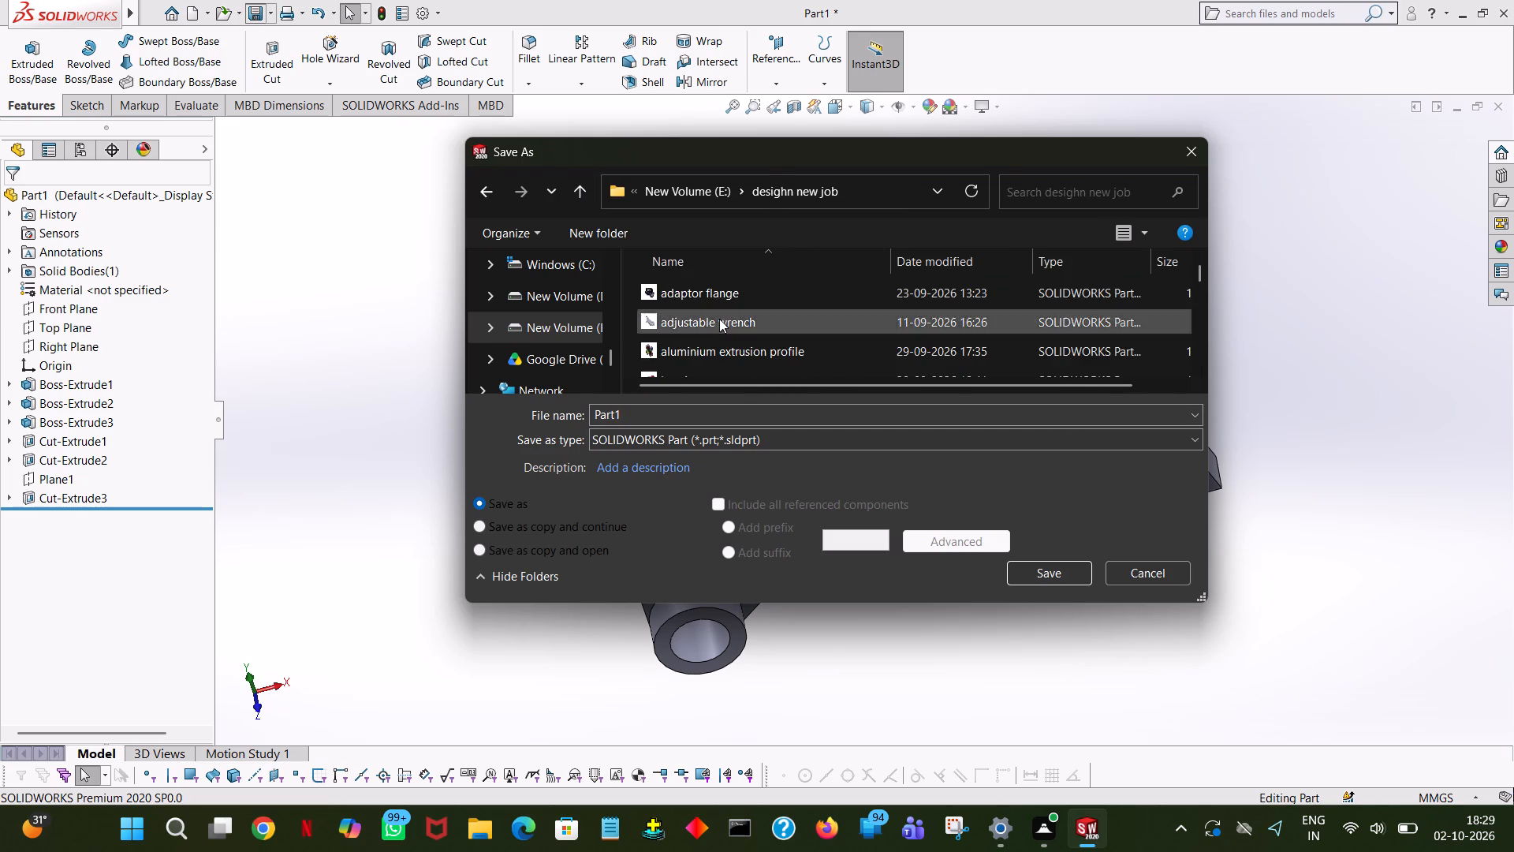
double_click(705, 418)
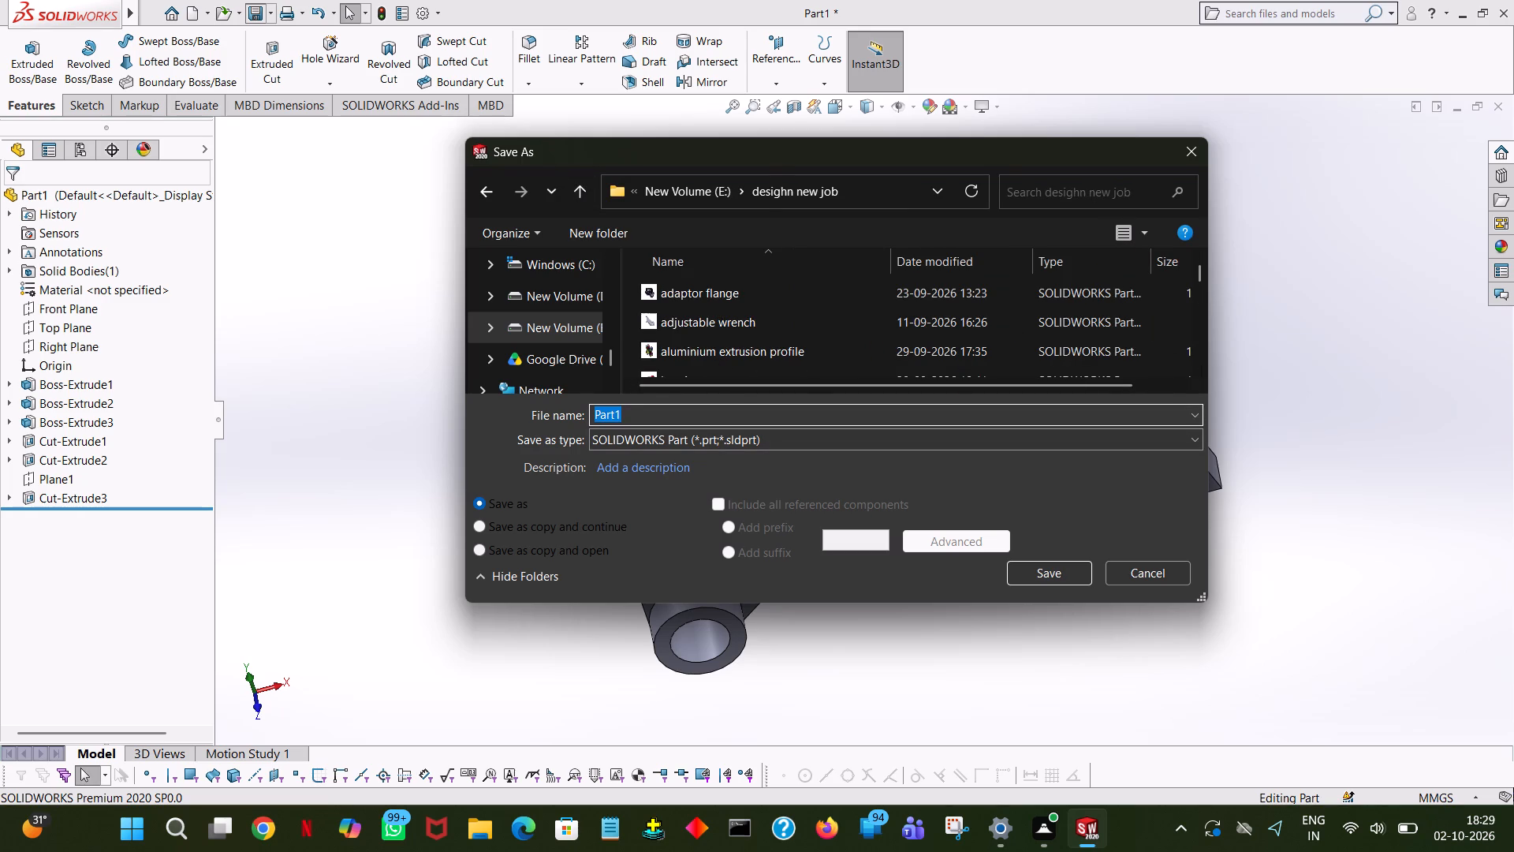
text(mechanical)
key(space)
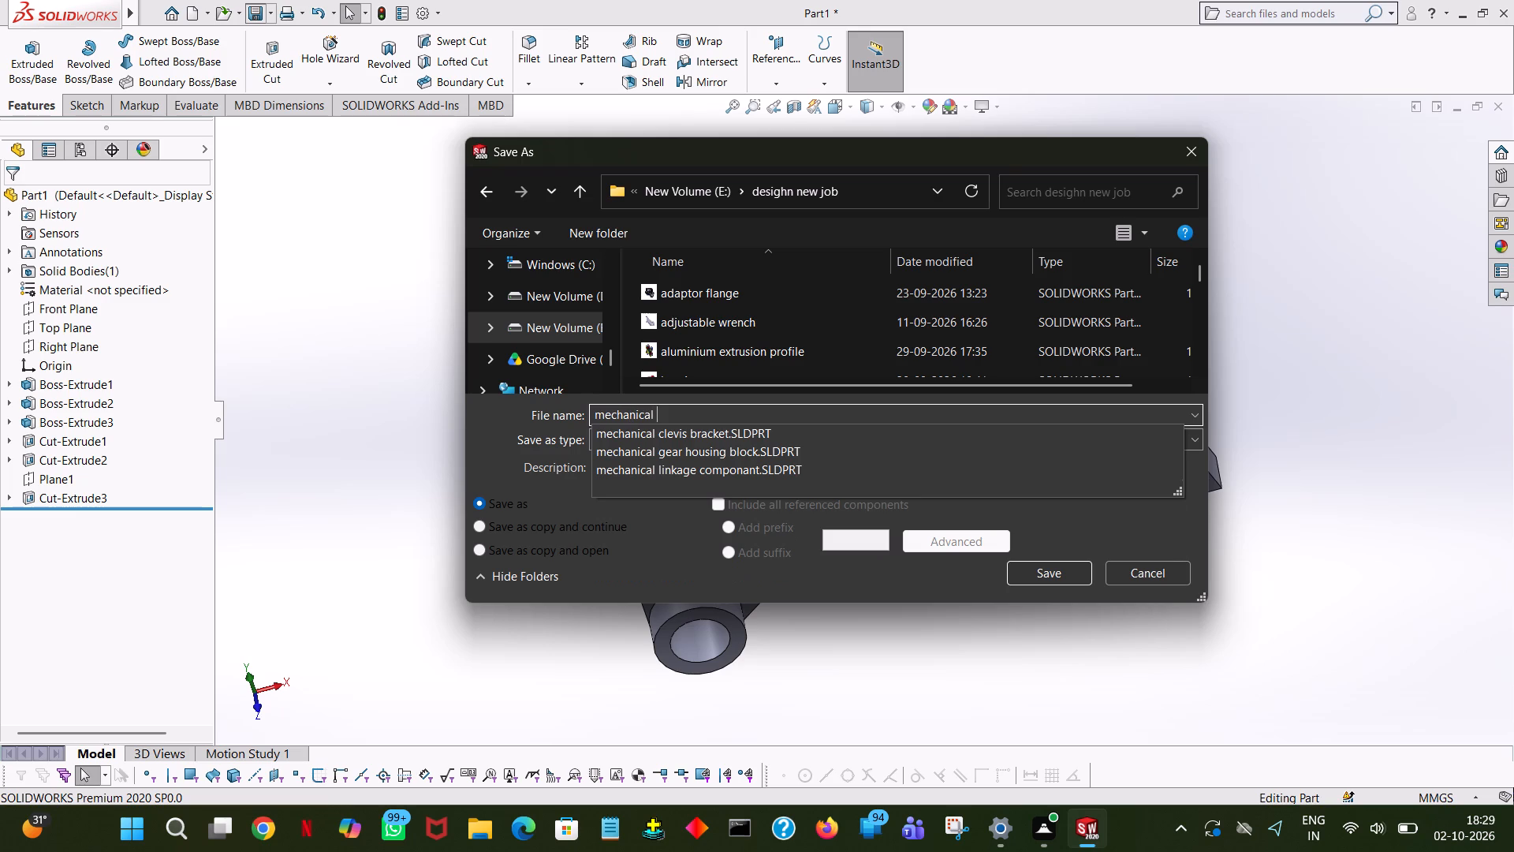
key(l)
text(ever arm)
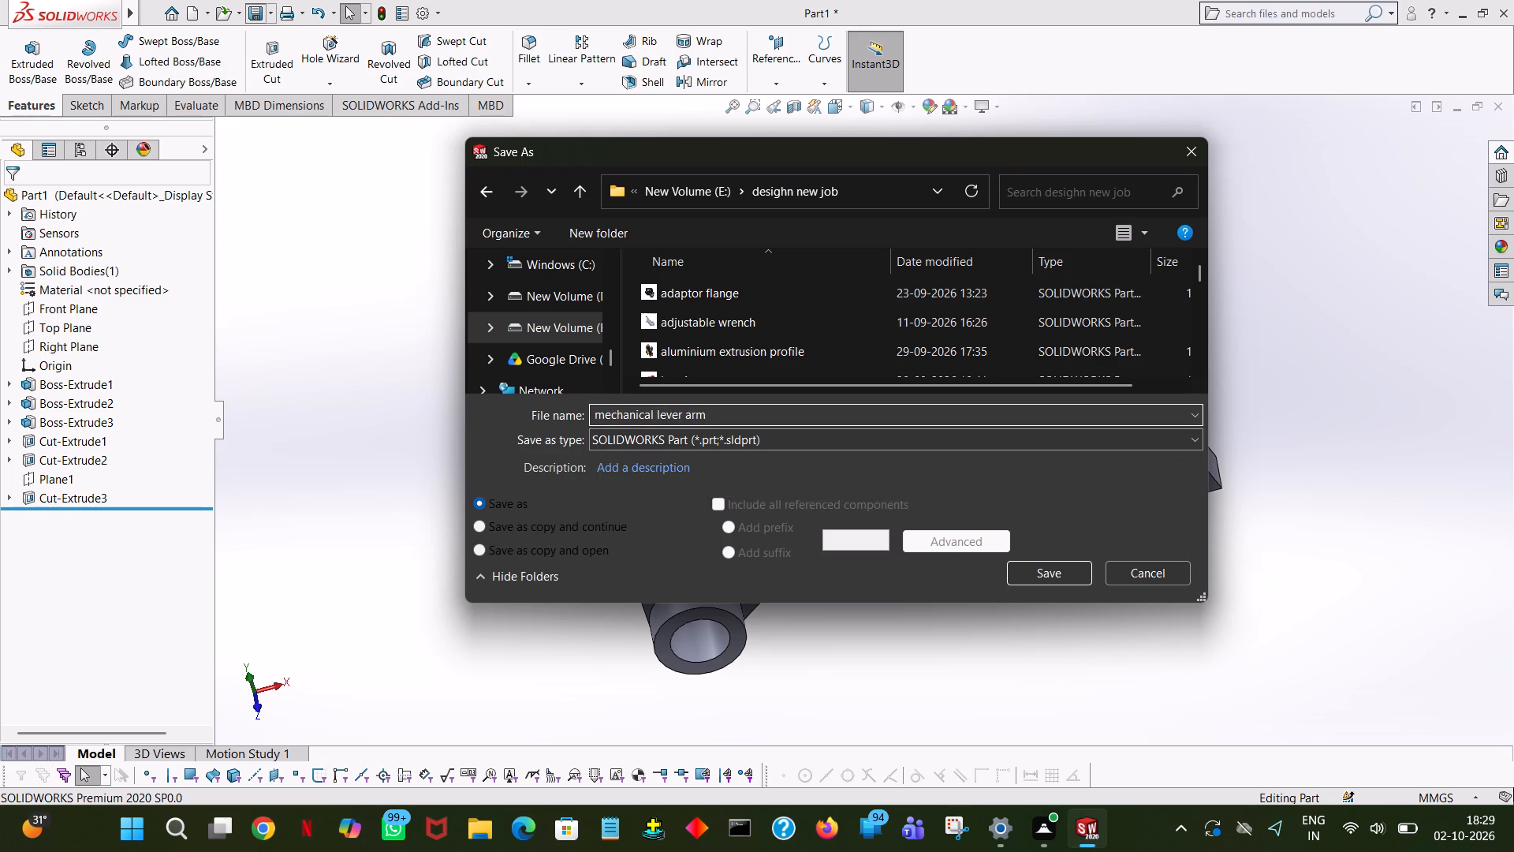
click(1063, 577)
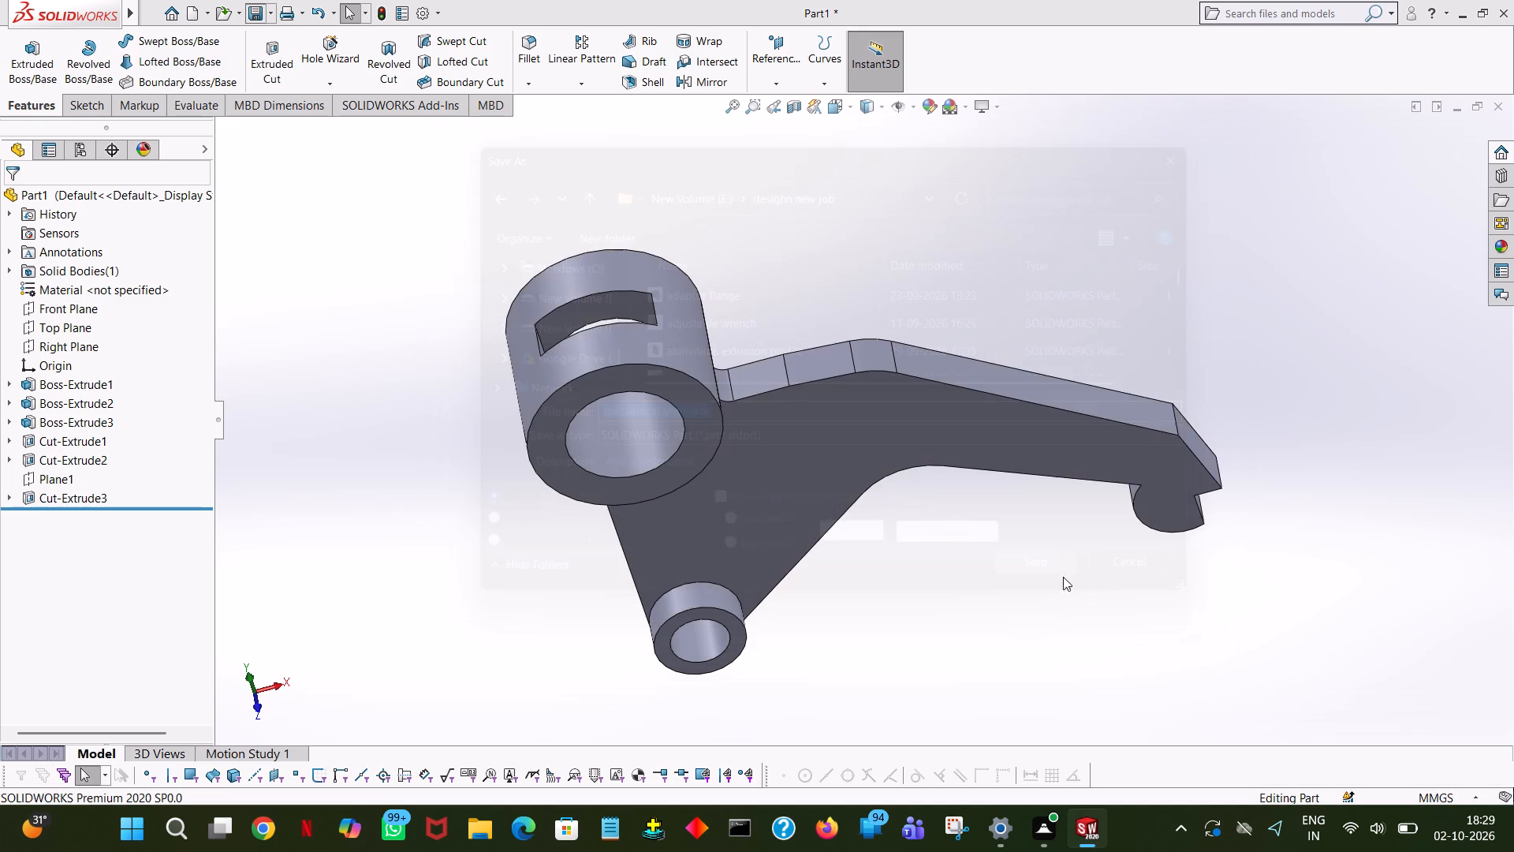
Save a copy of the part as an Adobe PDF named "mechanical lever arm" in the "pdf new job" folder on New Volume (E:).
click(269, 2)
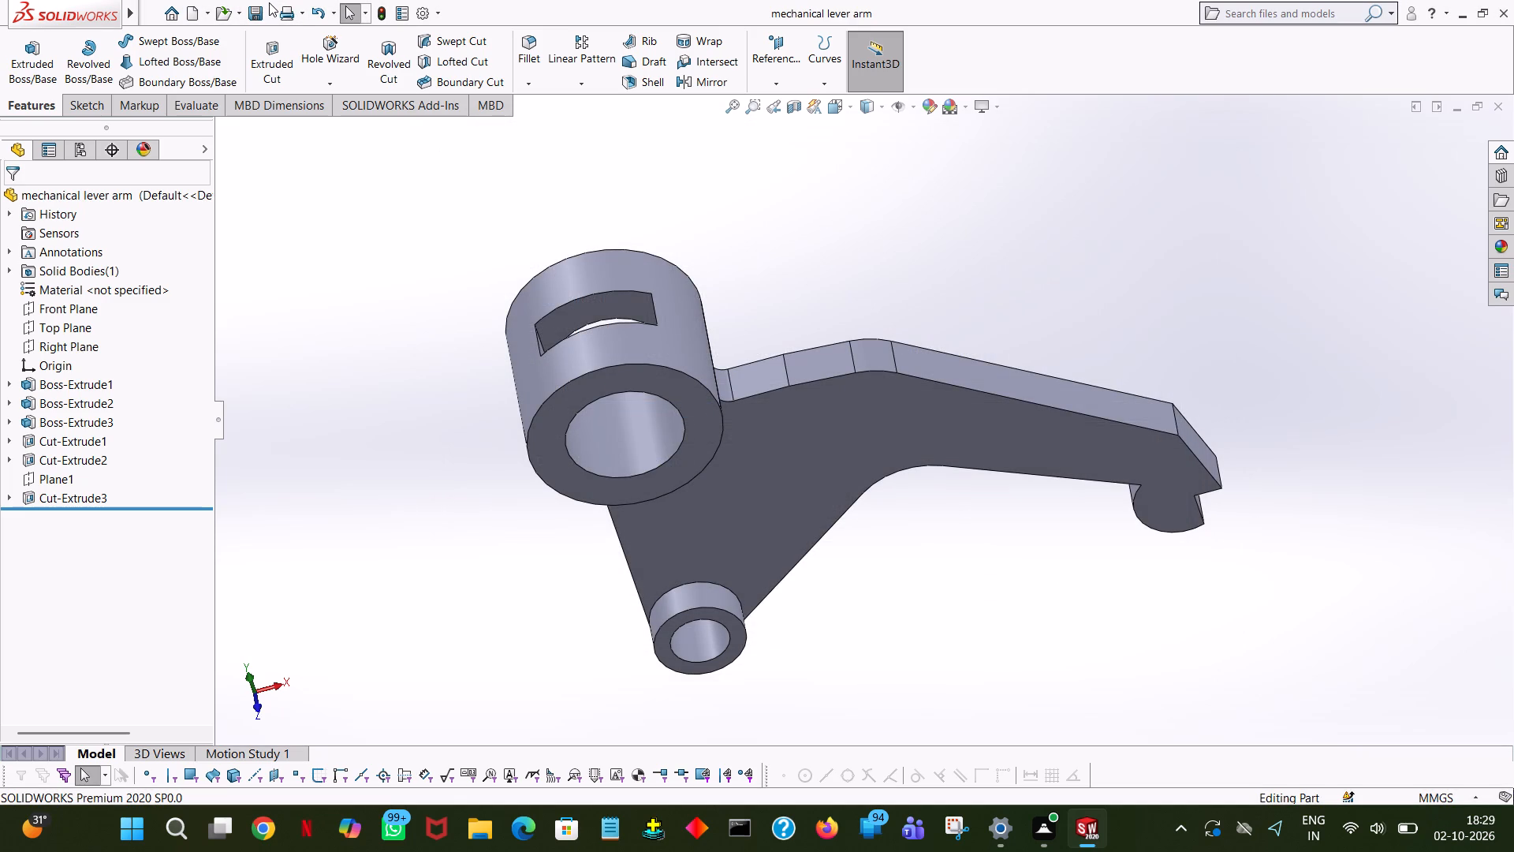
click(270, 10)
click(292, 55)
click(584, 196)
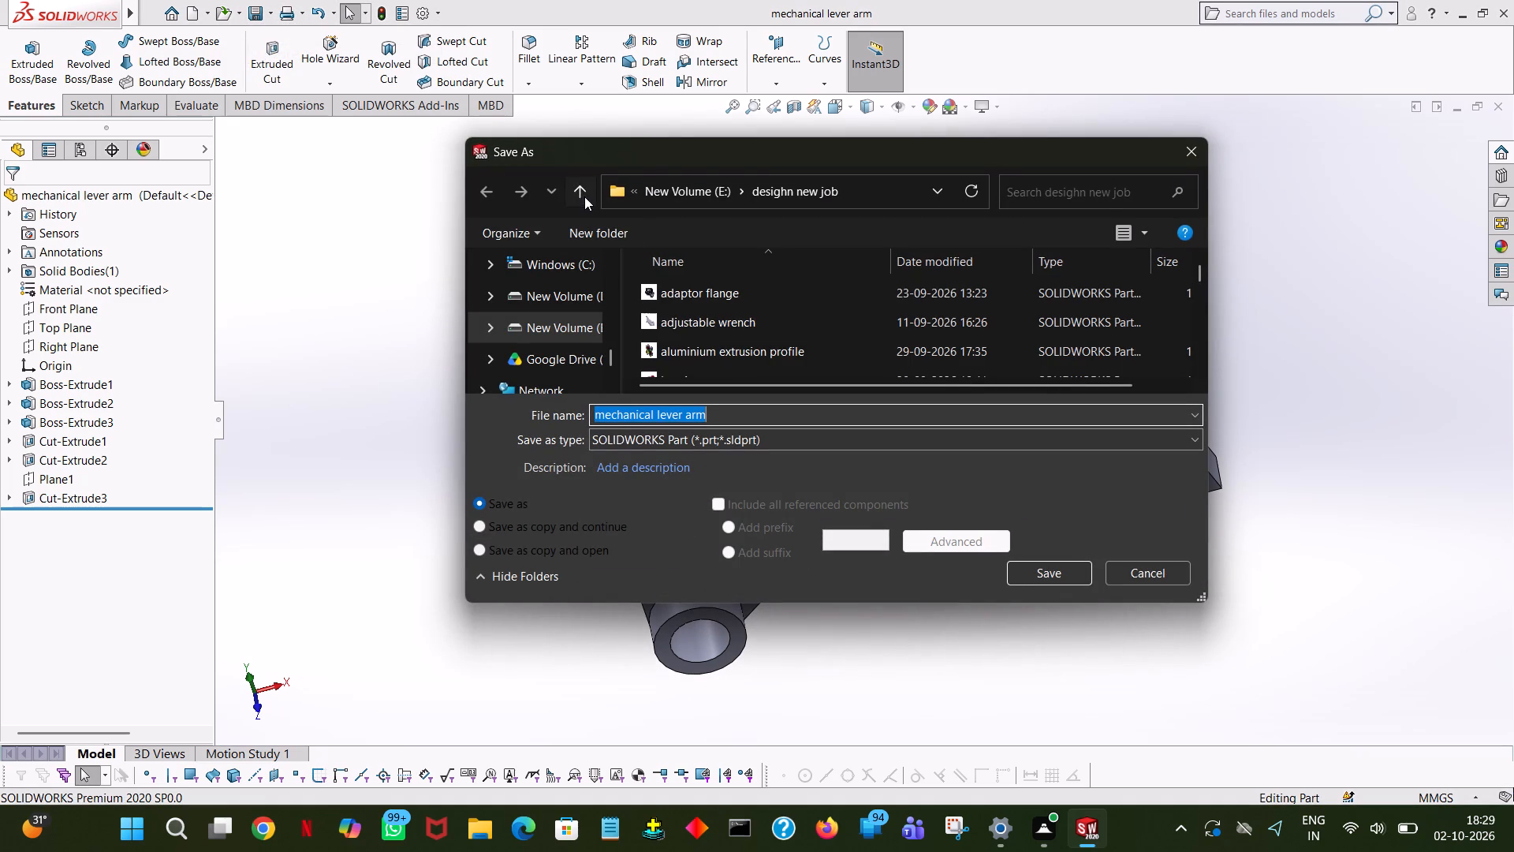
drag(1197, 282, 1202, 294)
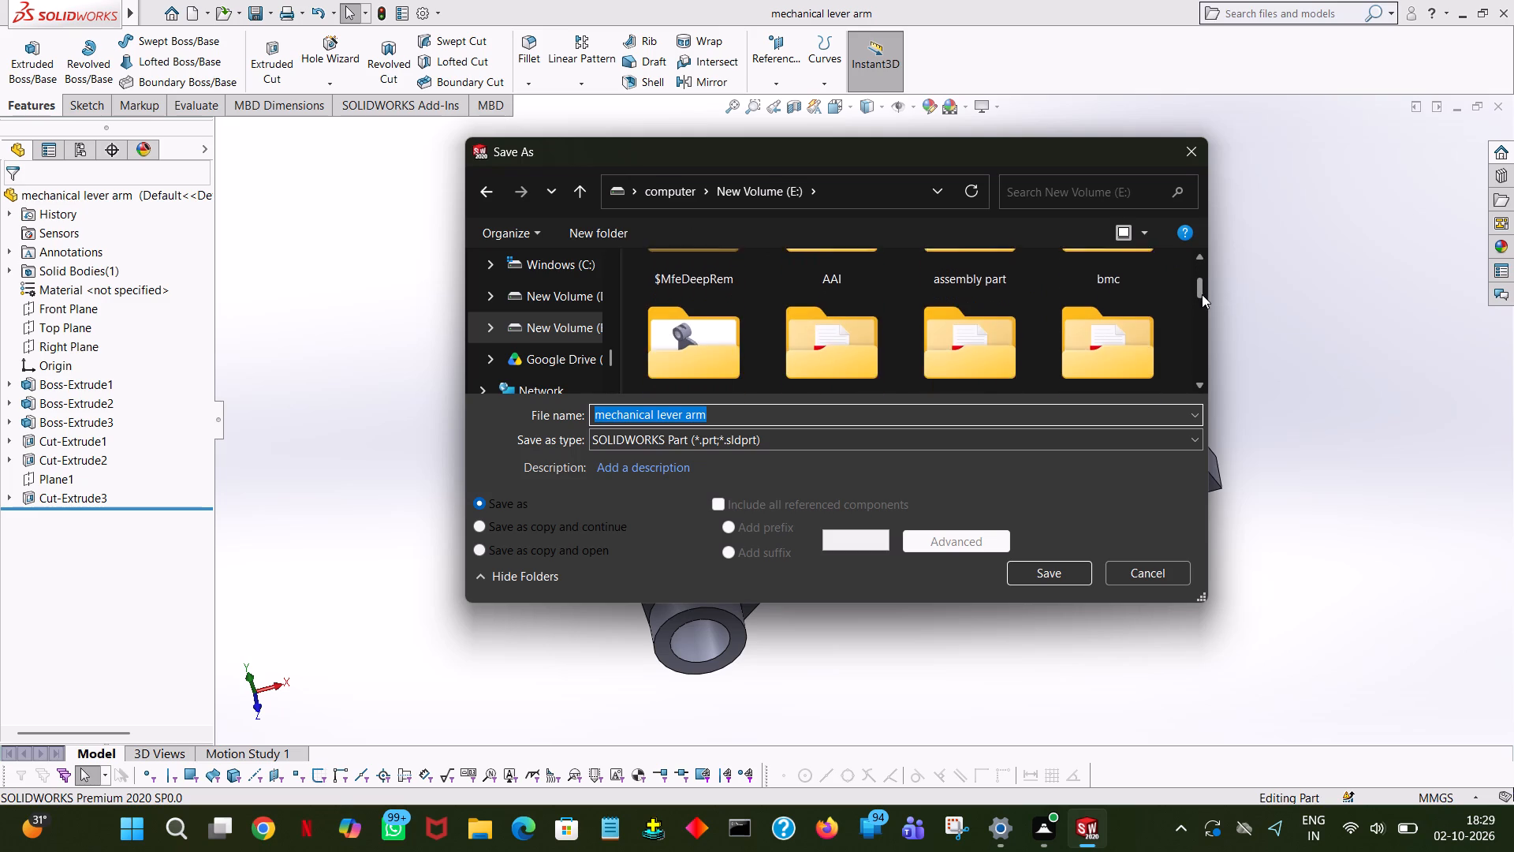
drag(1202, 294, 1203, 297)
drag(1203, 300, 1206, 308)
click(1206, 308)
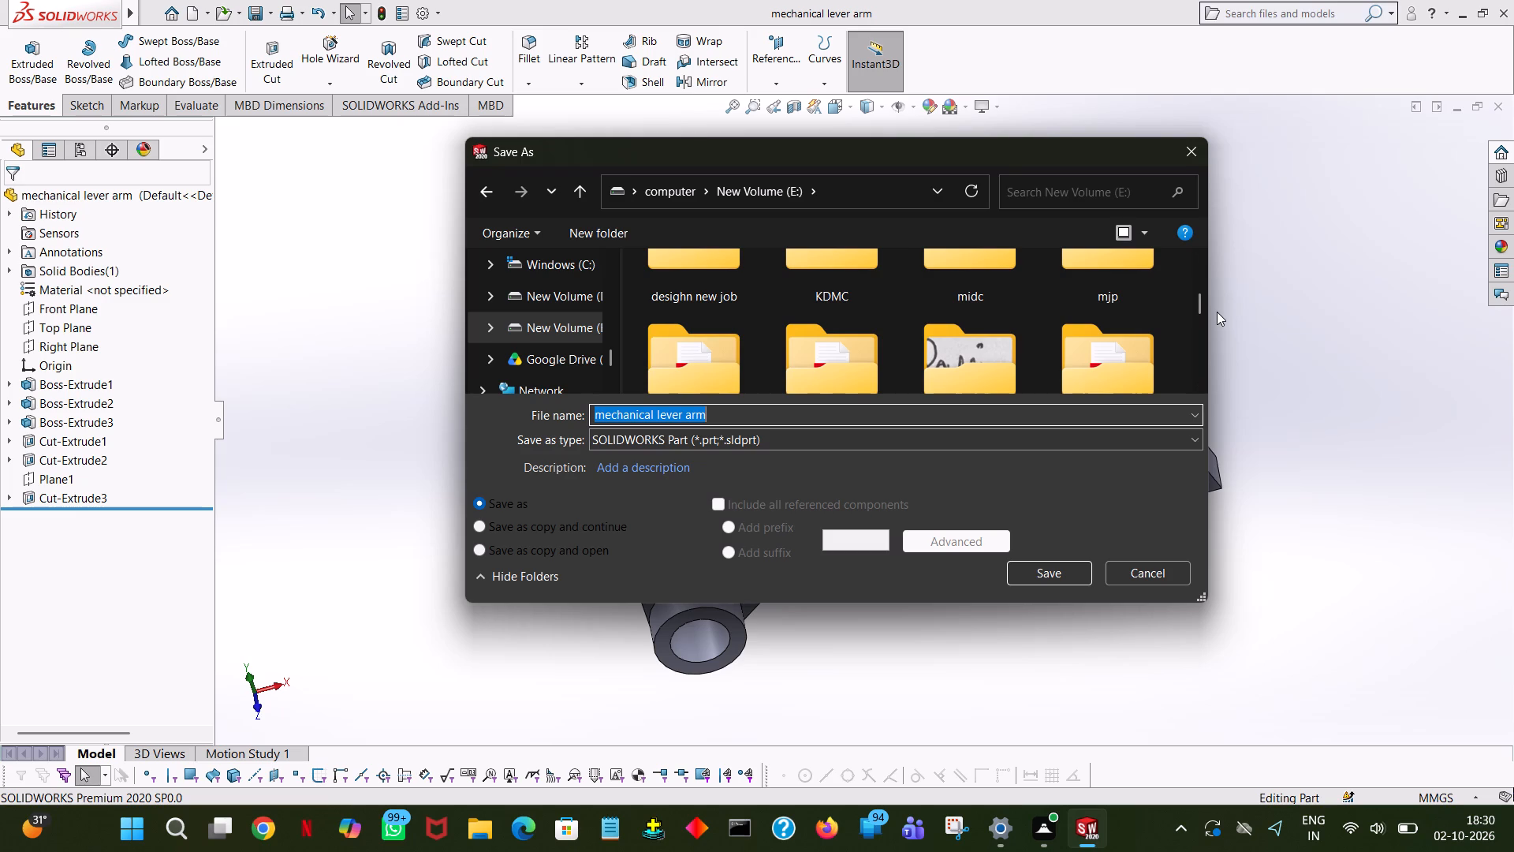
click(998, 435)
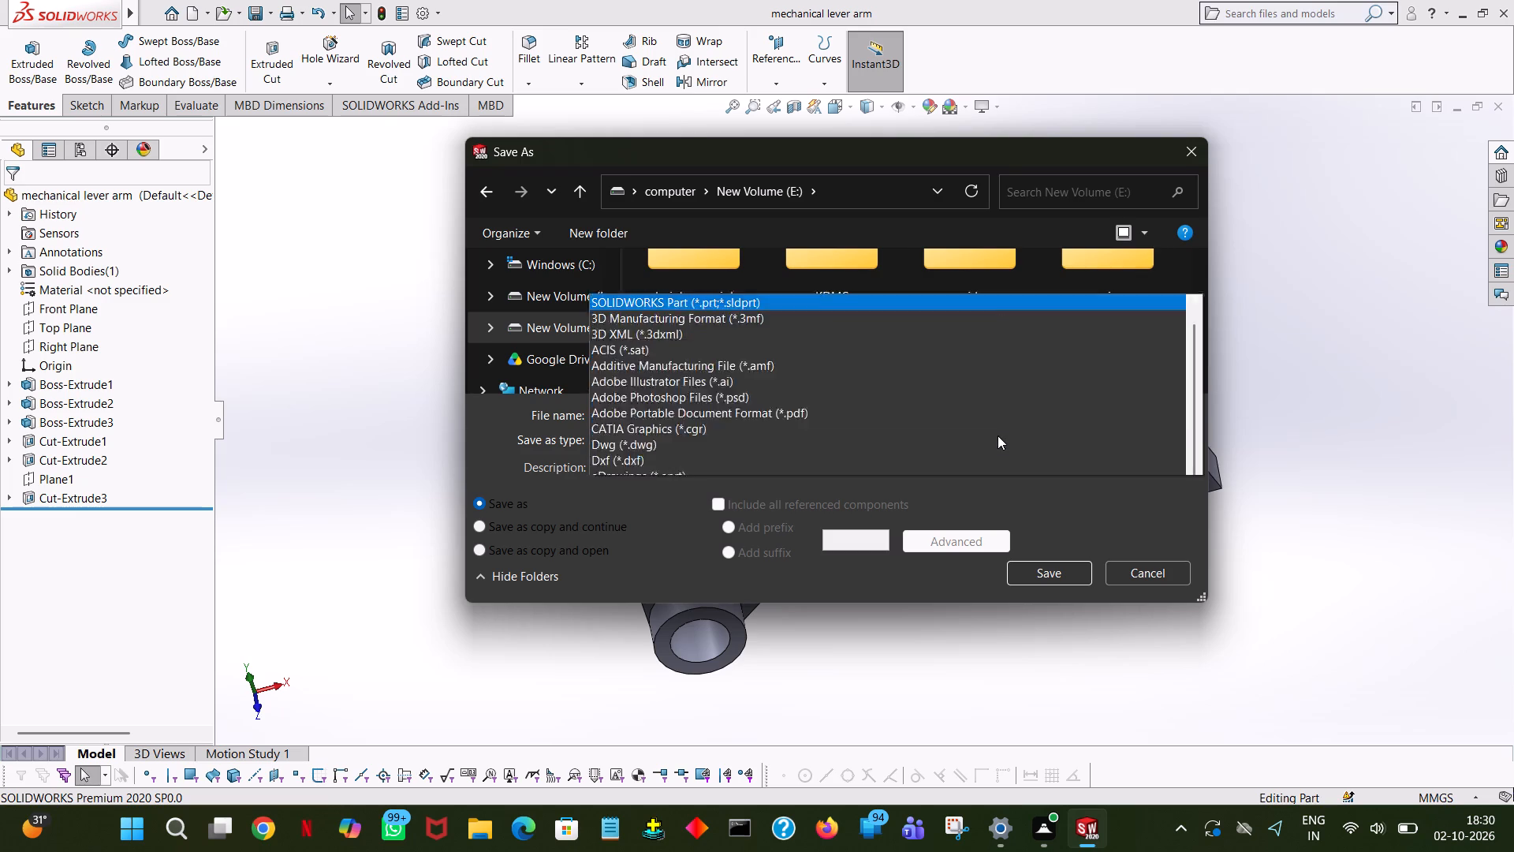
click(804, 135)
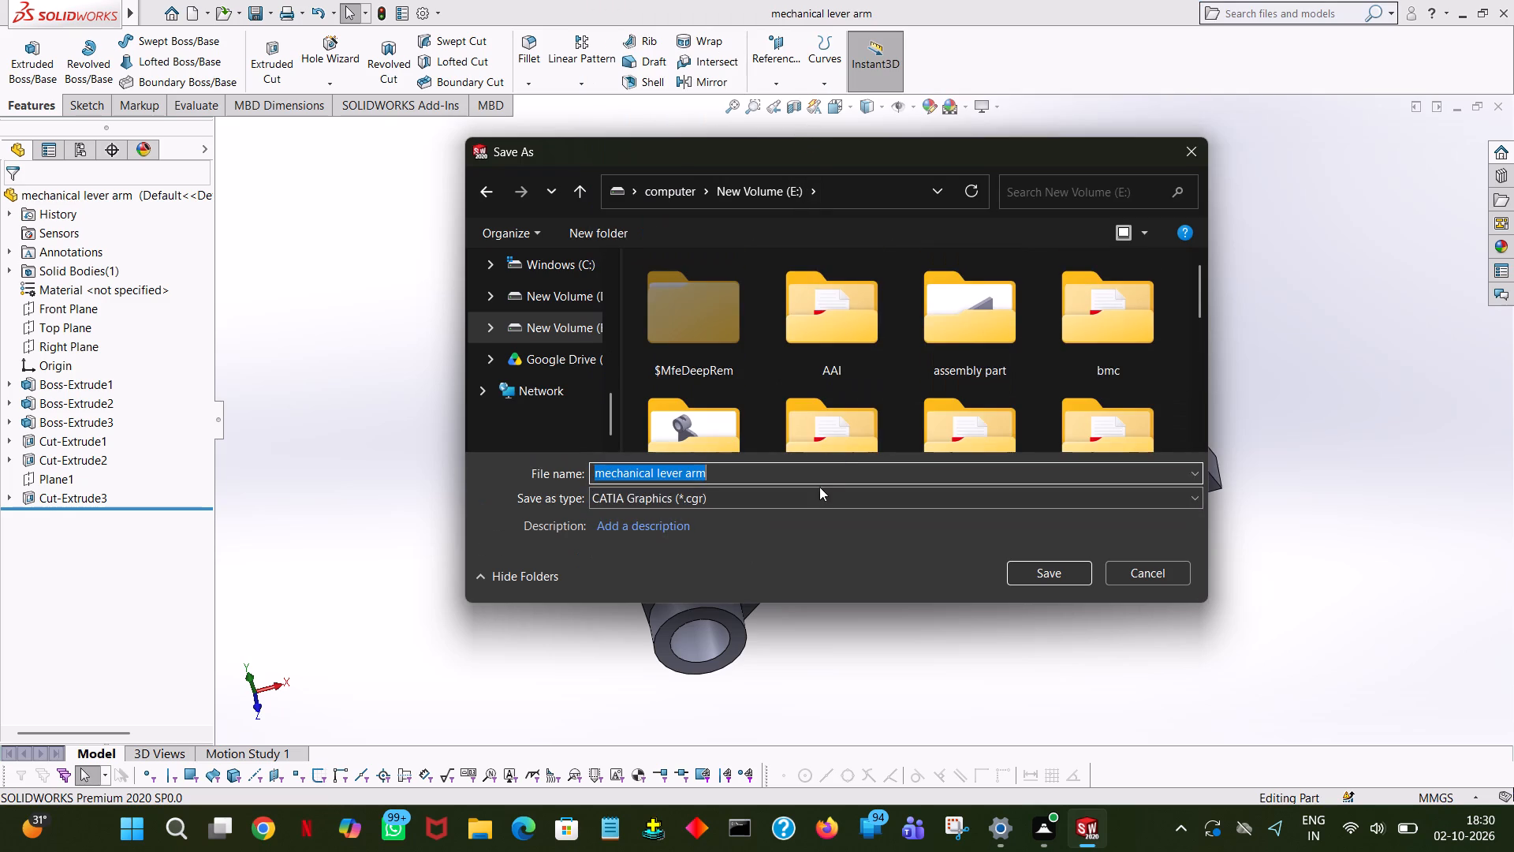
click(819, 494)
click(780, 103)
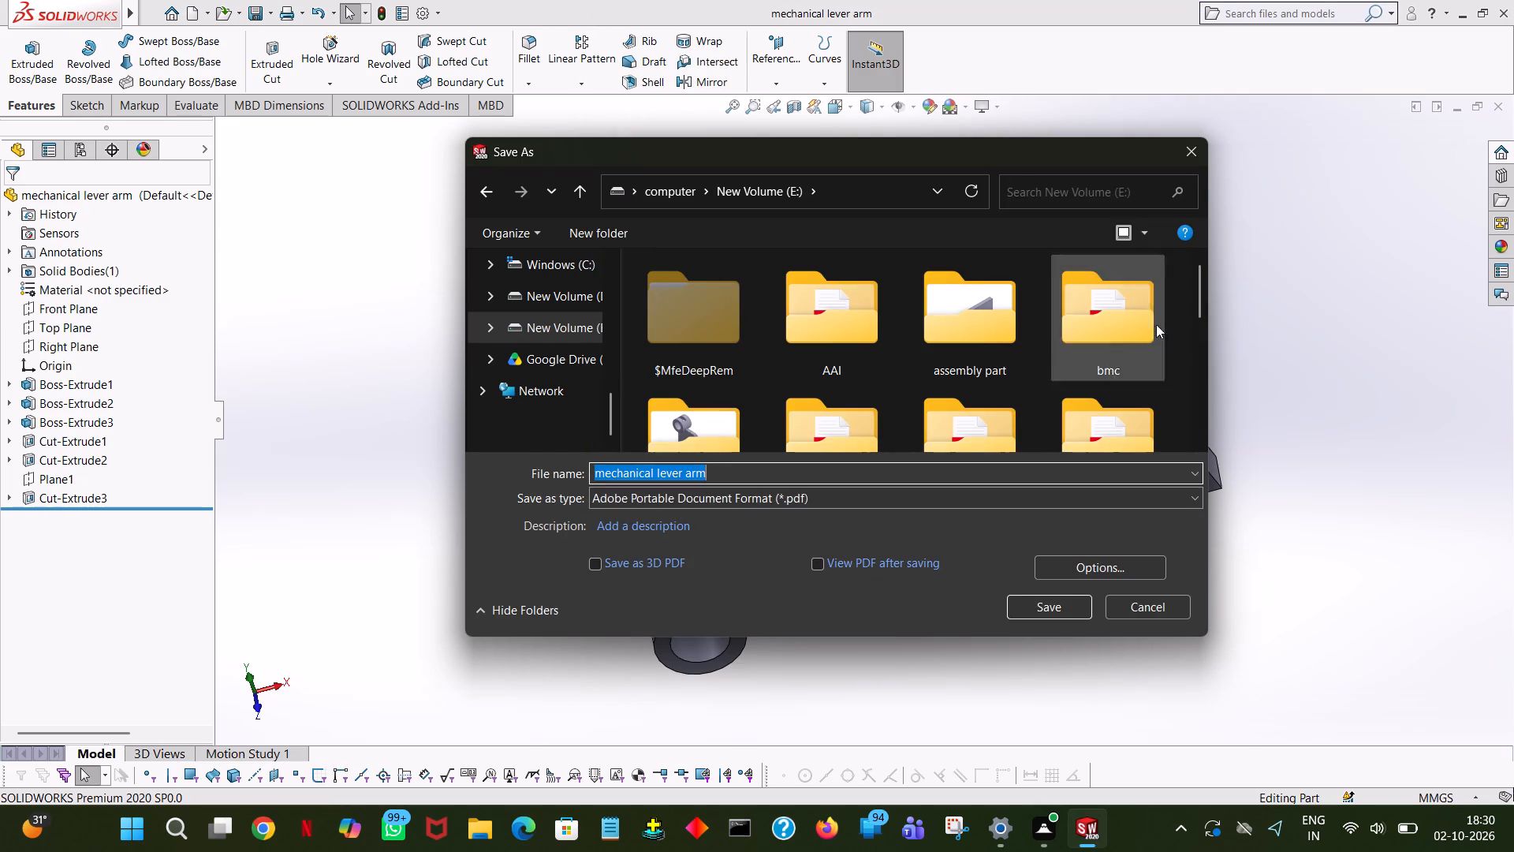
drag(1200, 302, 1206, 338)
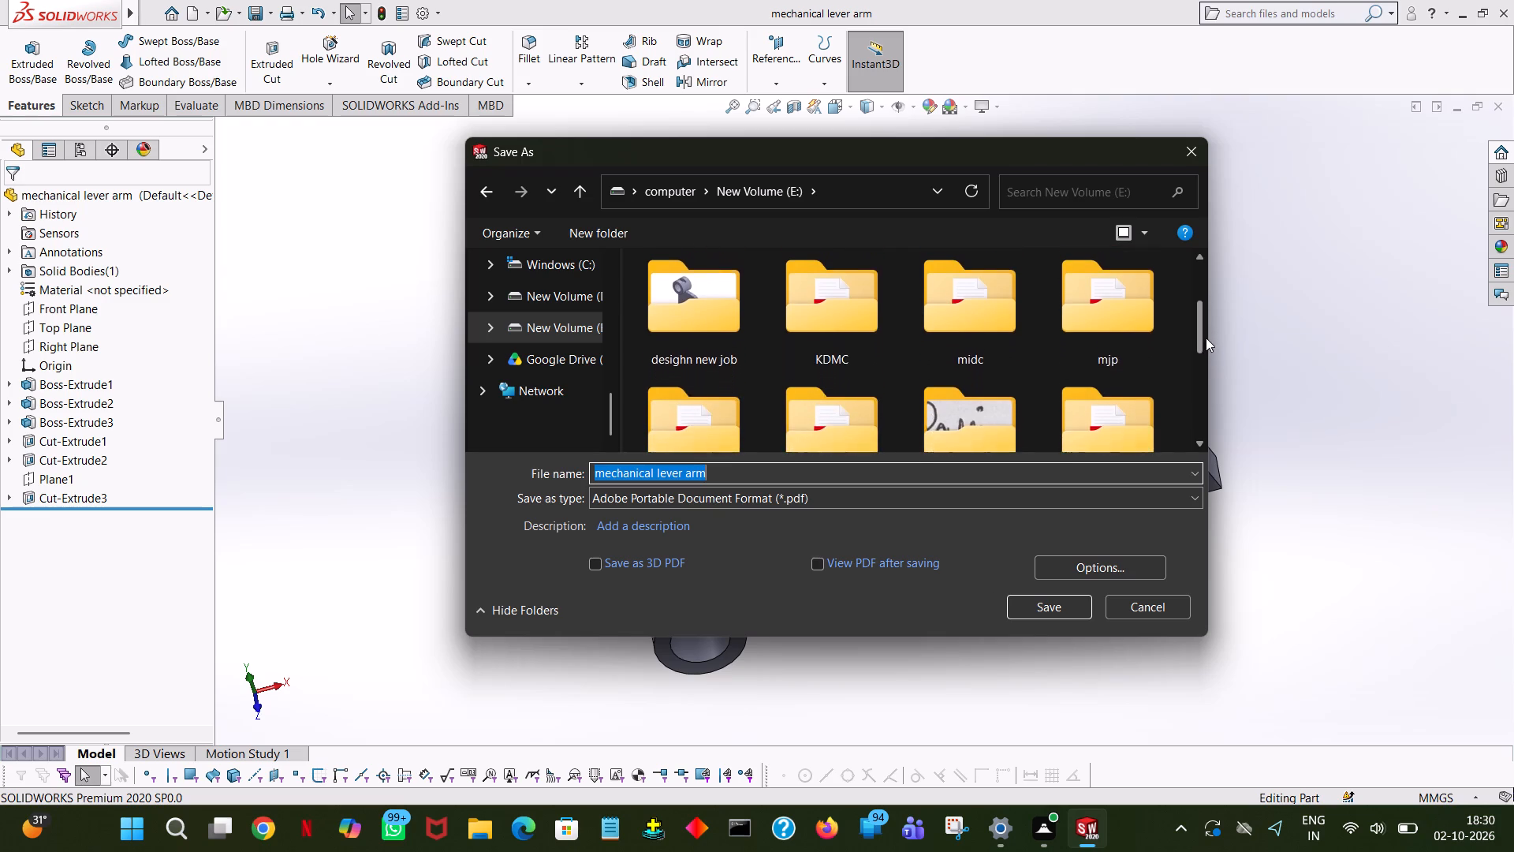
drag(1206, 338, 1210, 362)
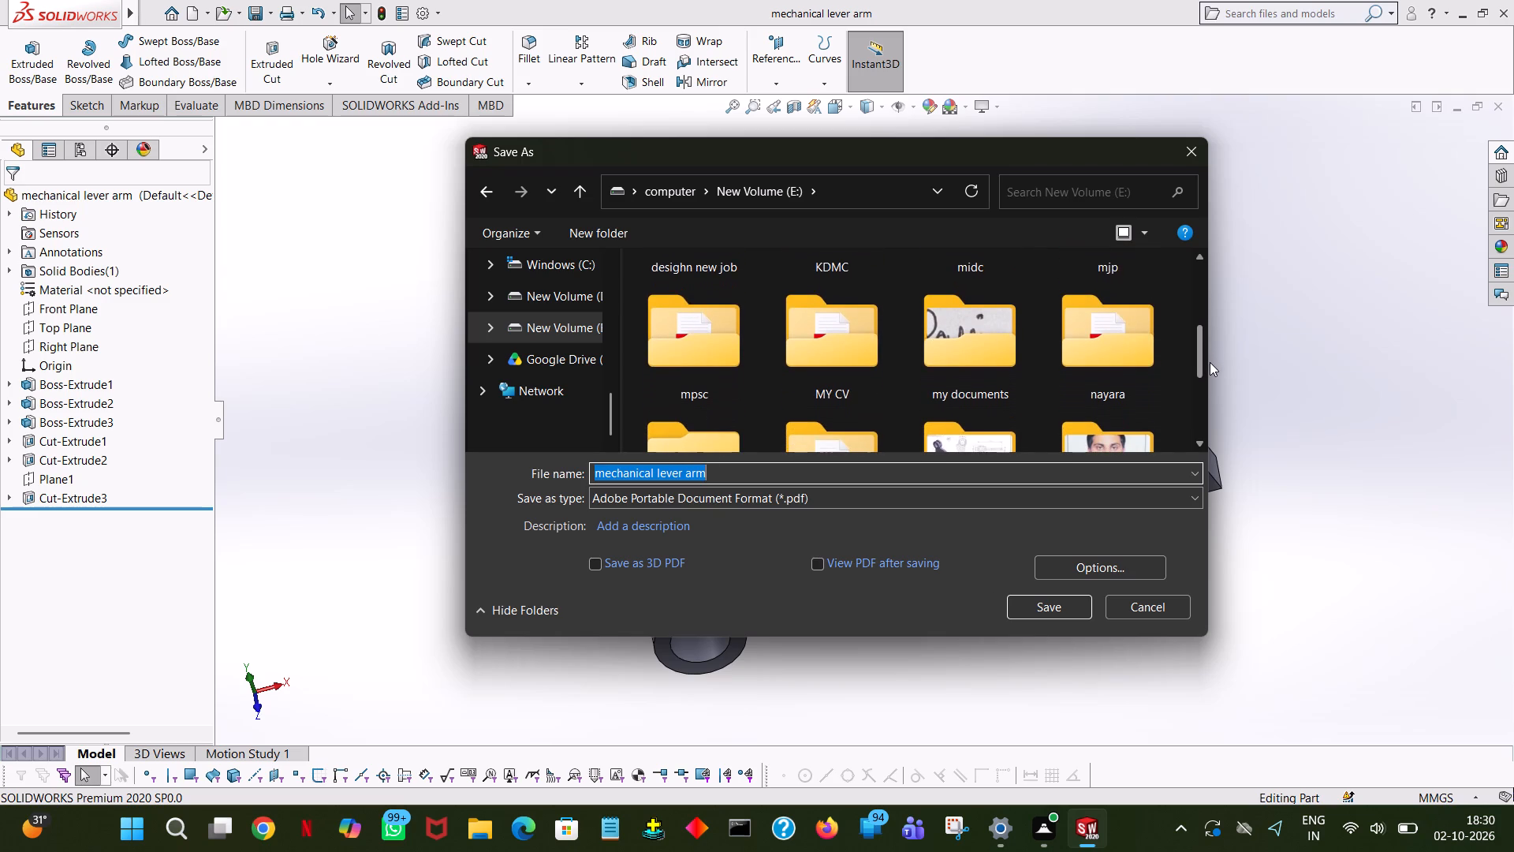
drag(1210, 362, 1198, 301)
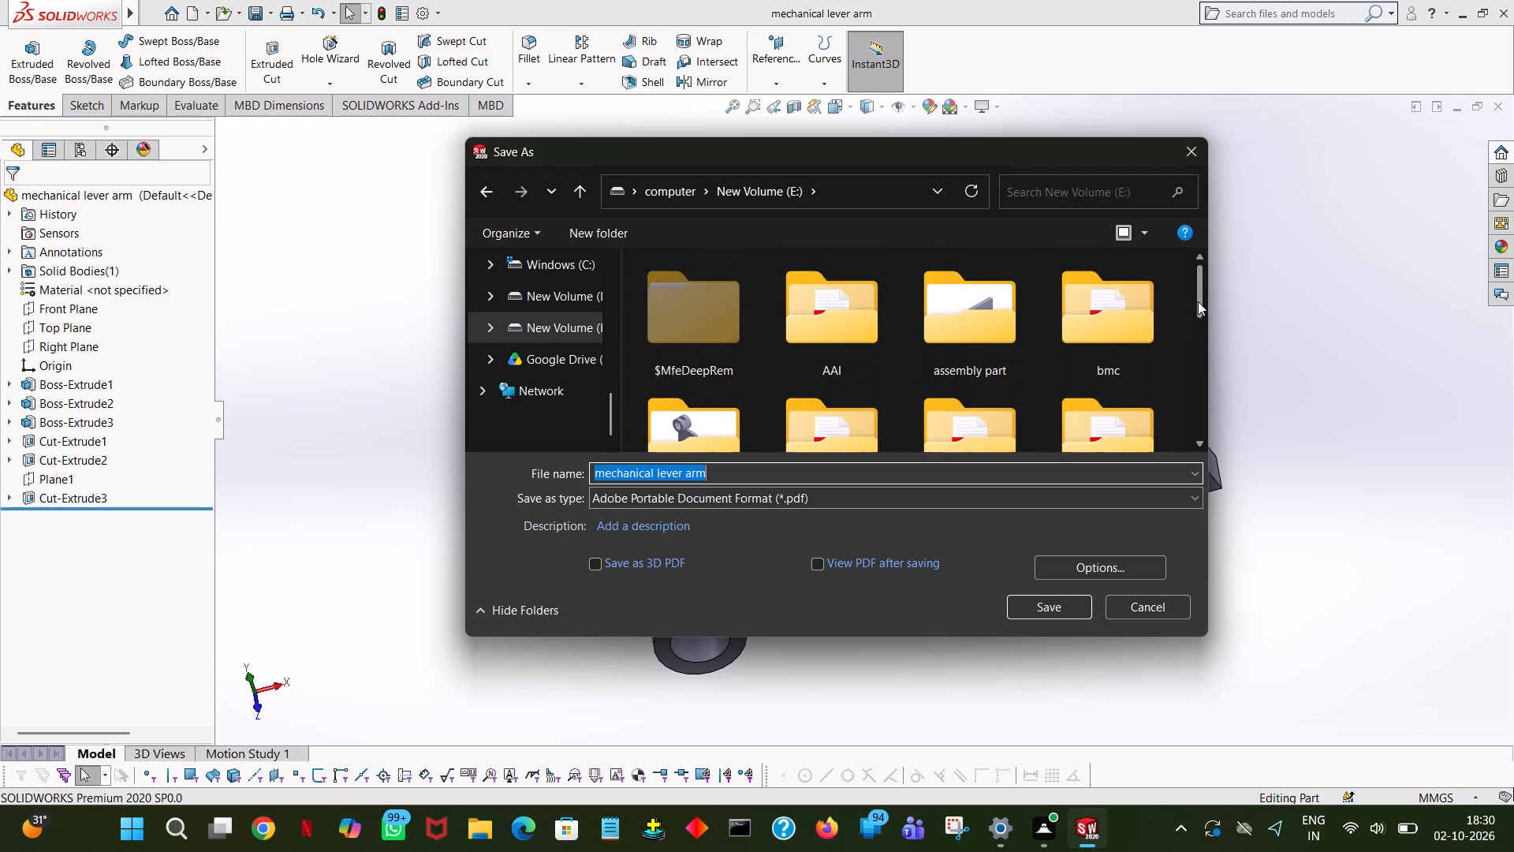
drag(1198, 301, 1203, 320)
click(1203, 323)
drag(1206, 330, 1207, 371)
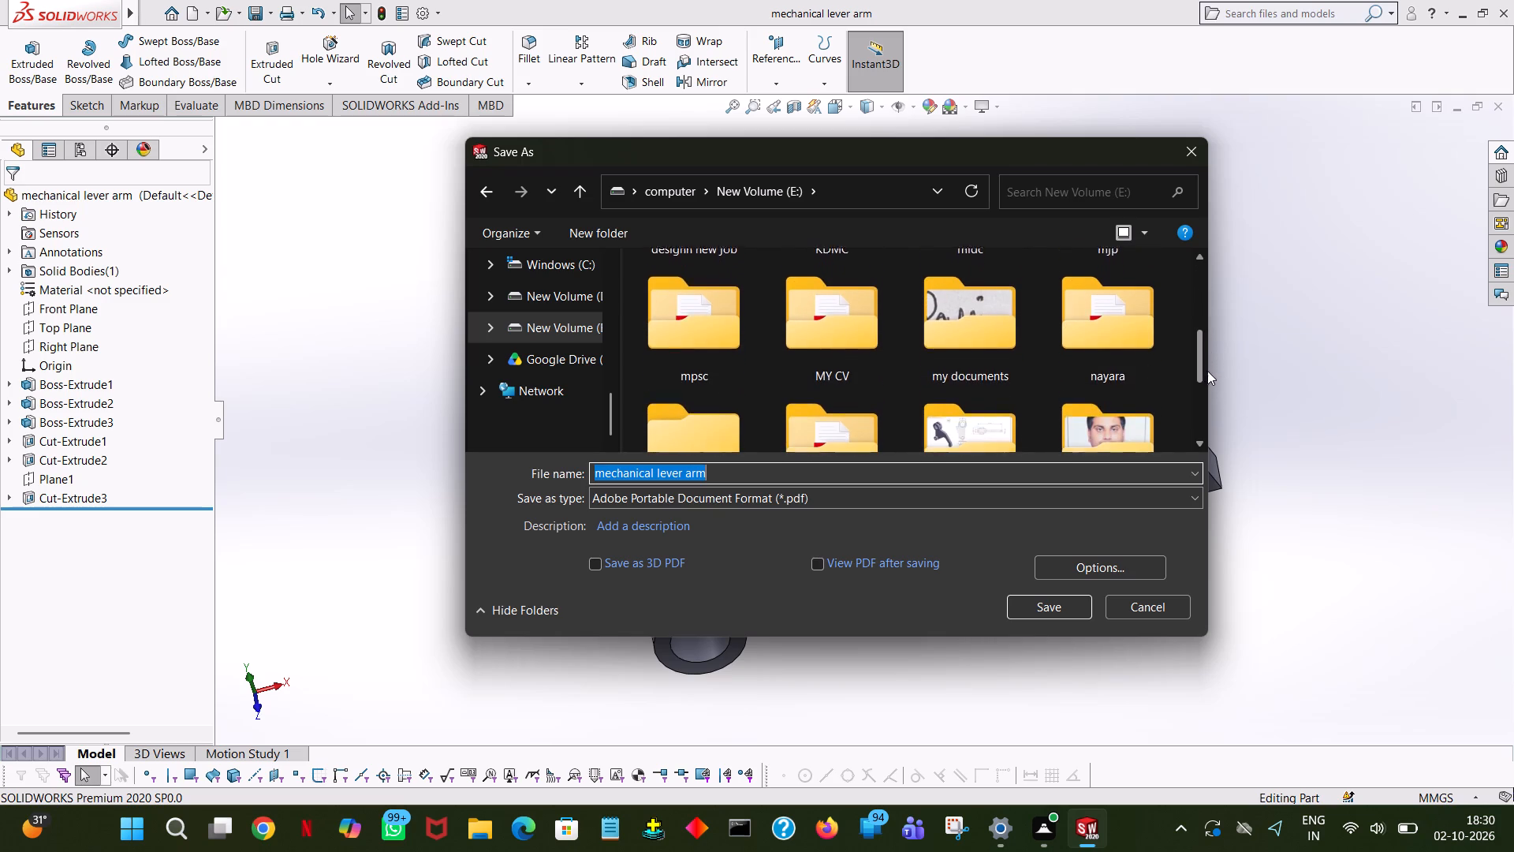
drag(1207, 371, 1209, 373)
drag(1209, 373, 1209, 404)
drag(1200, 383, 1200, 387)
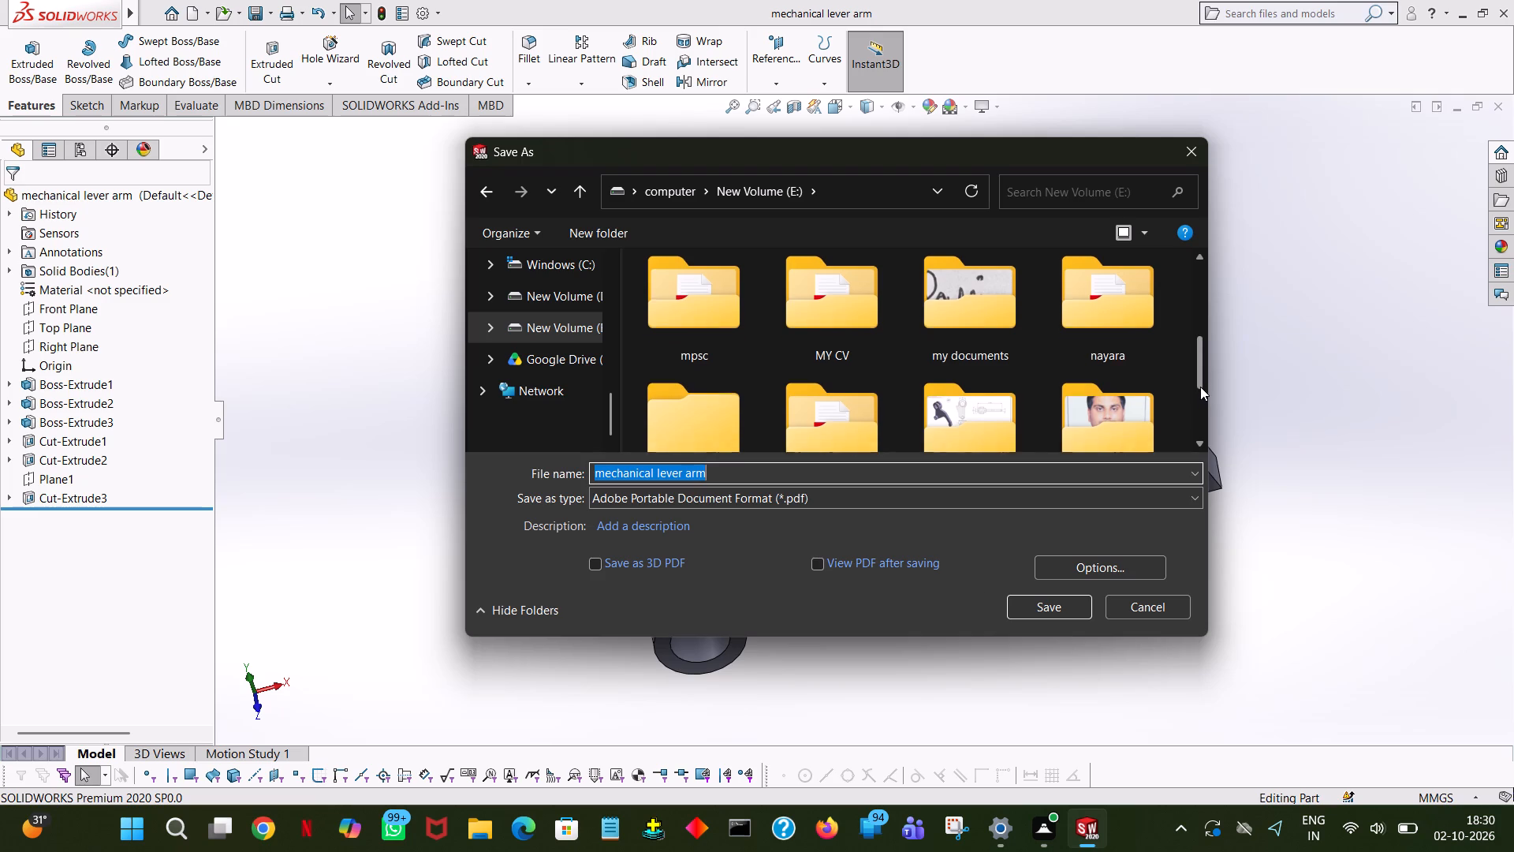
drag(1200, 387, 1199, 423)
double_click(831, 320)
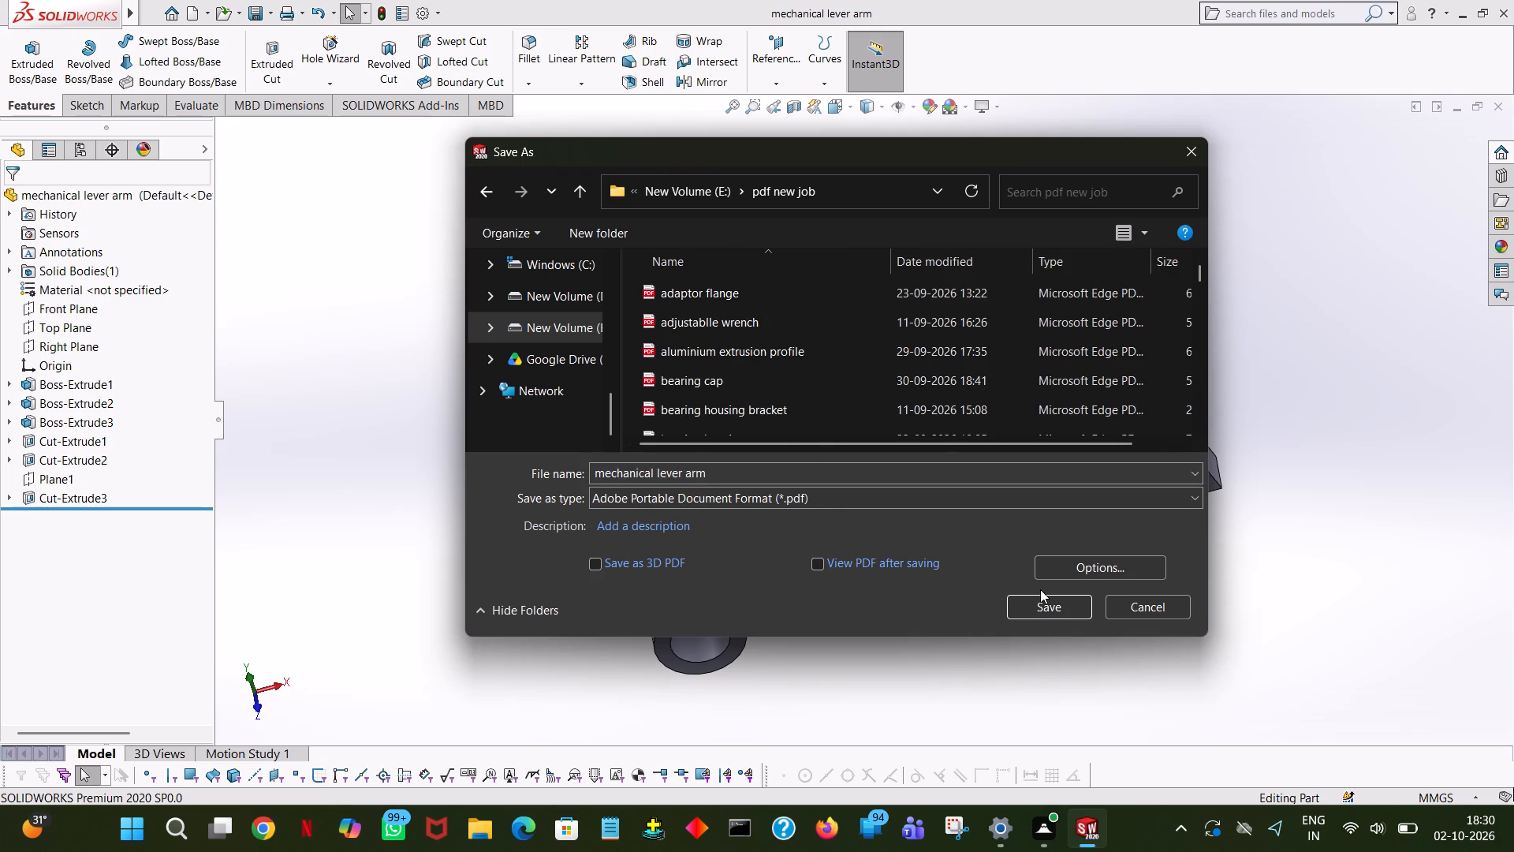
click(1058, 605)
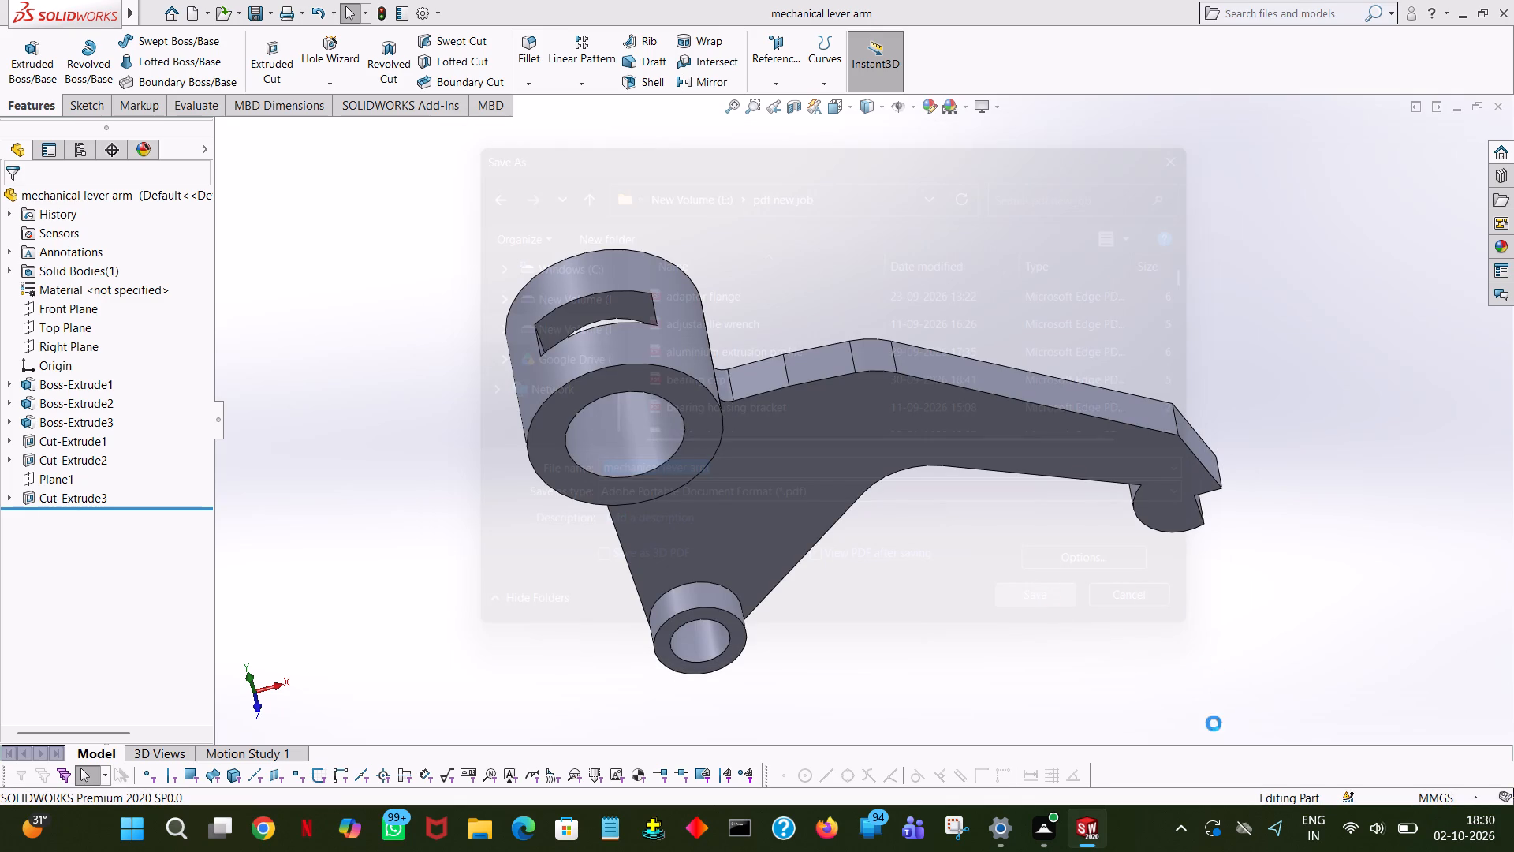